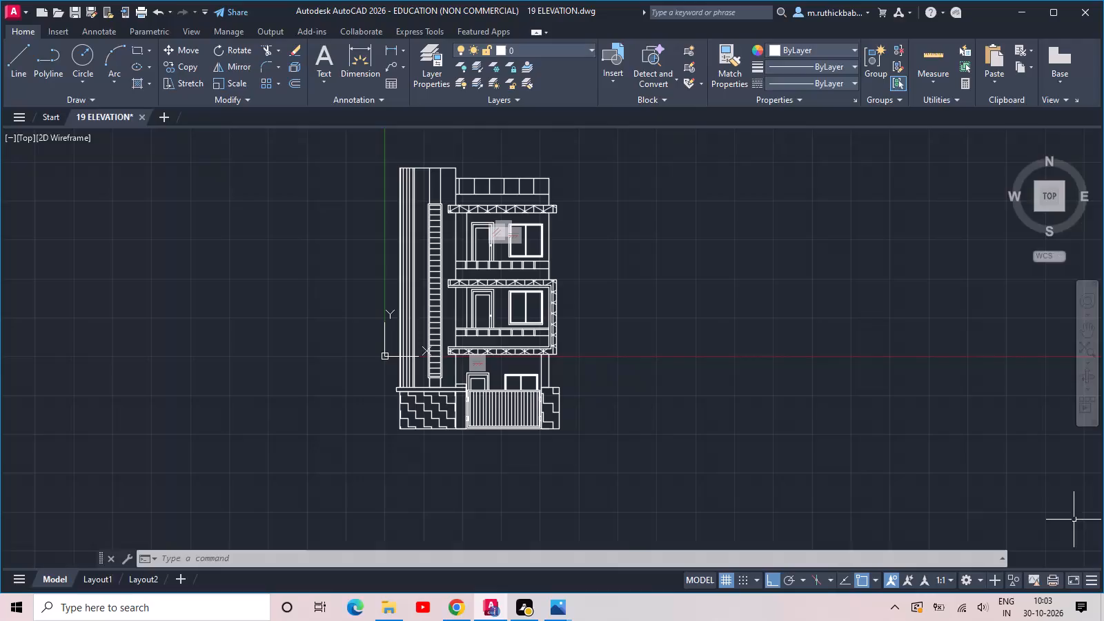
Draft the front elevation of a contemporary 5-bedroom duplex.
Create a new drawing and save it in Documents as 20 ELEVATION.
left_click(161, 117)
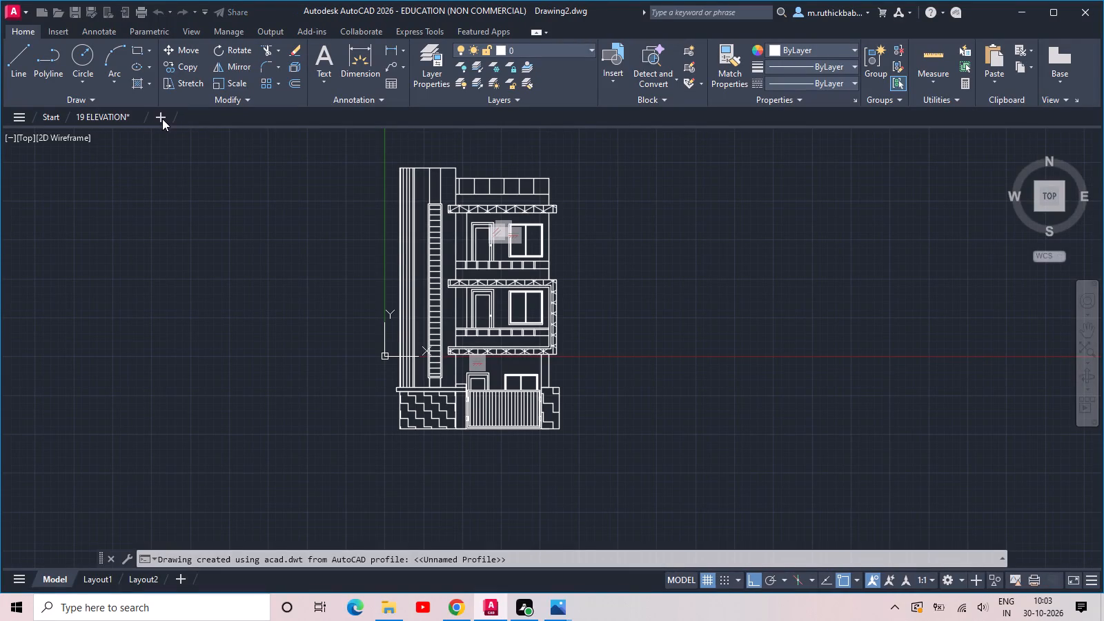
key("ctrl+s")
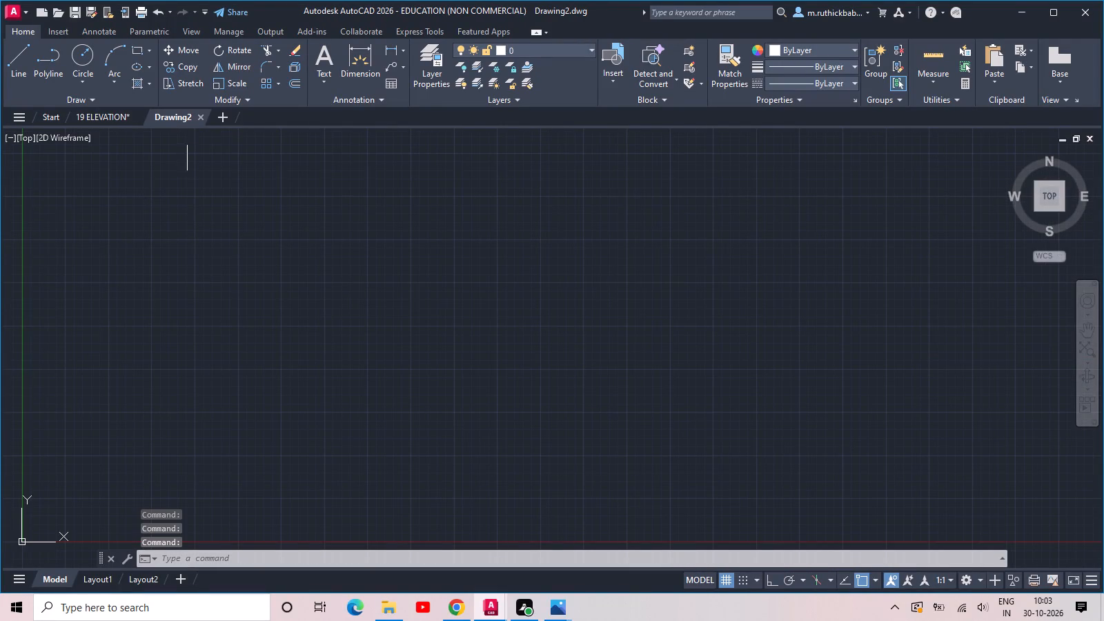
type("20")
key("space")
key("space")
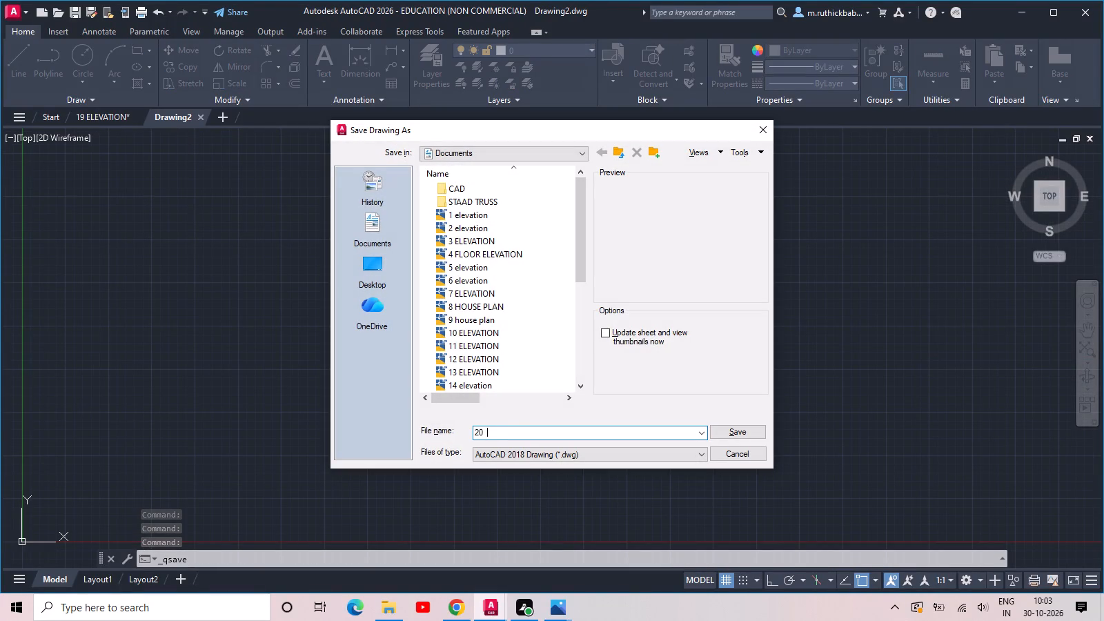
type("ELEVATION")
key("Return")
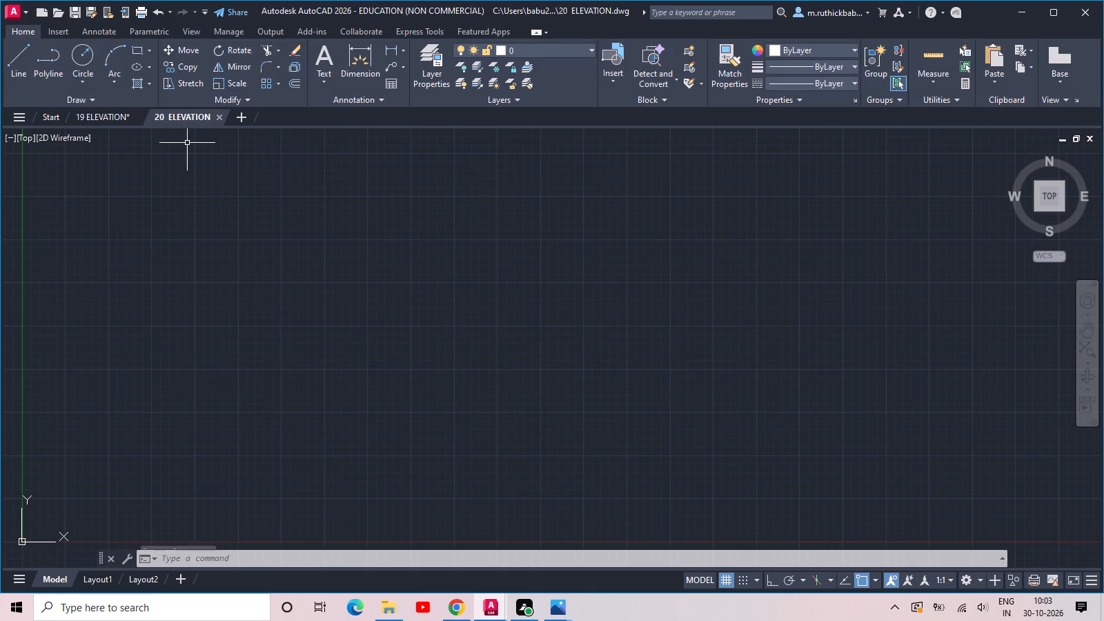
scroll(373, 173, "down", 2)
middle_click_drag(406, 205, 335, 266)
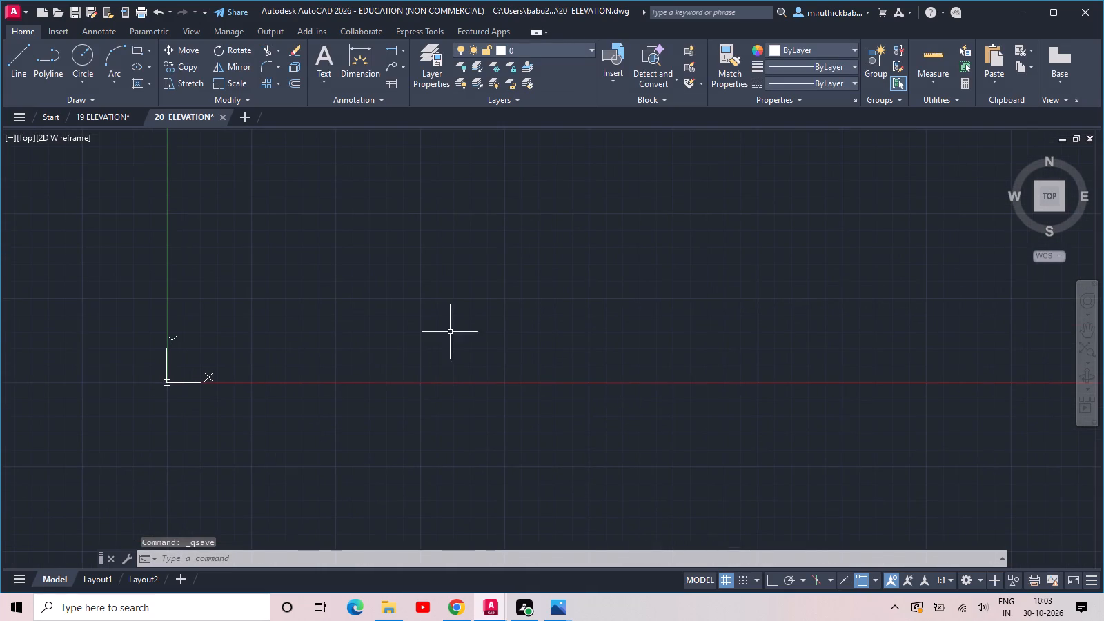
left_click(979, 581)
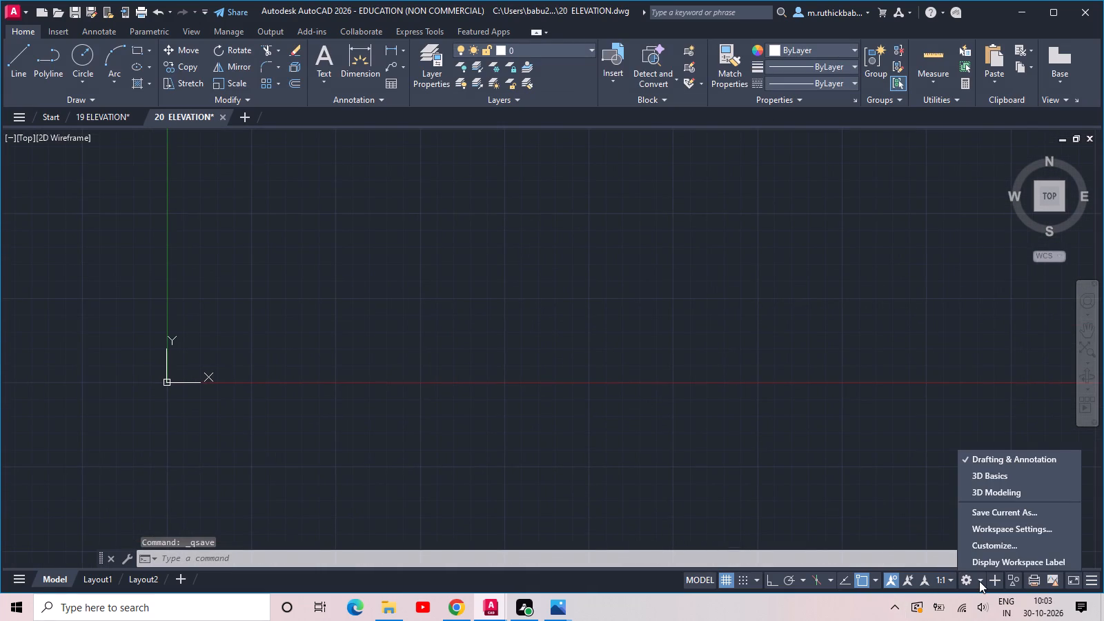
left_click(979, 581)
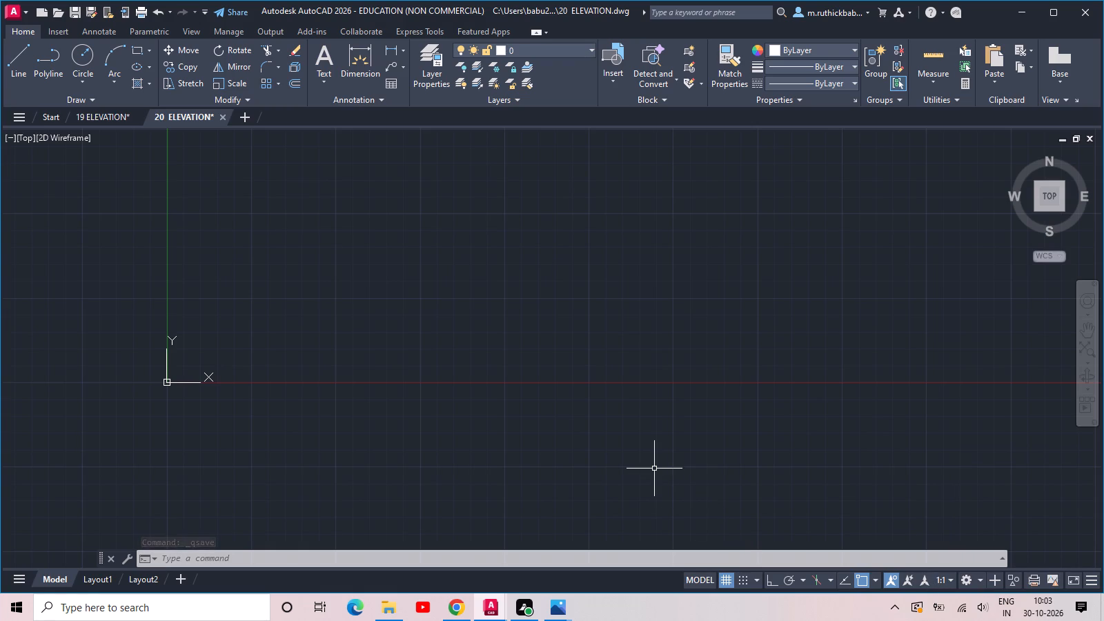
Look through the Options dialog's settings pages, from display and plotting to drafting and 3D modeling, and close it without changes.
type("OP")
key("Return")
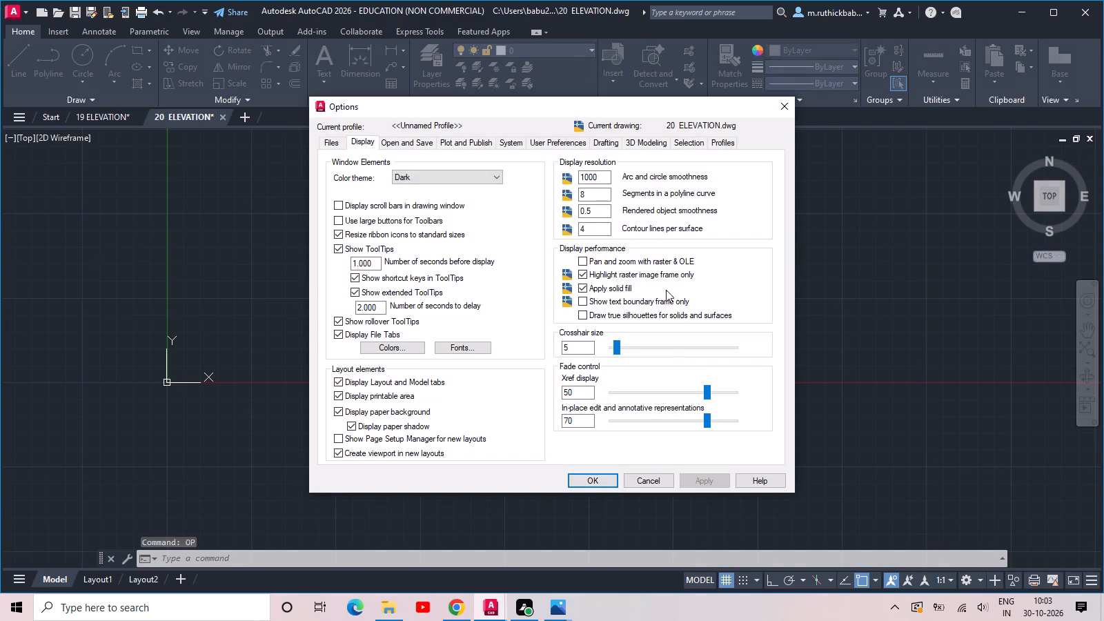
left_click(509, 146)
left_click(542, 141)
left_click(608, 144)
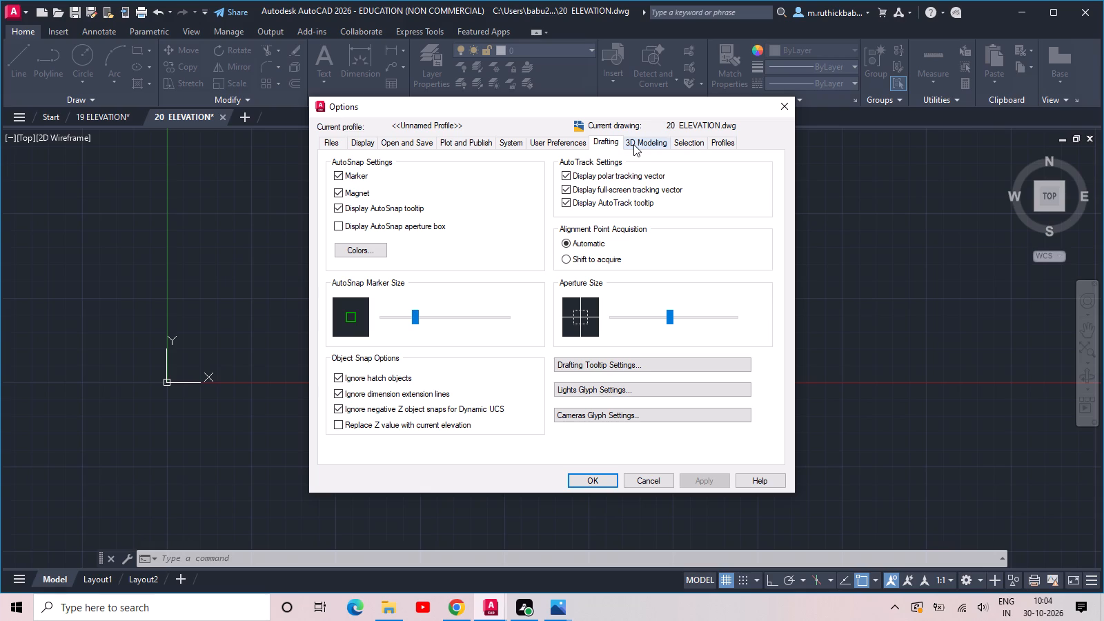
left_click(634, 144)
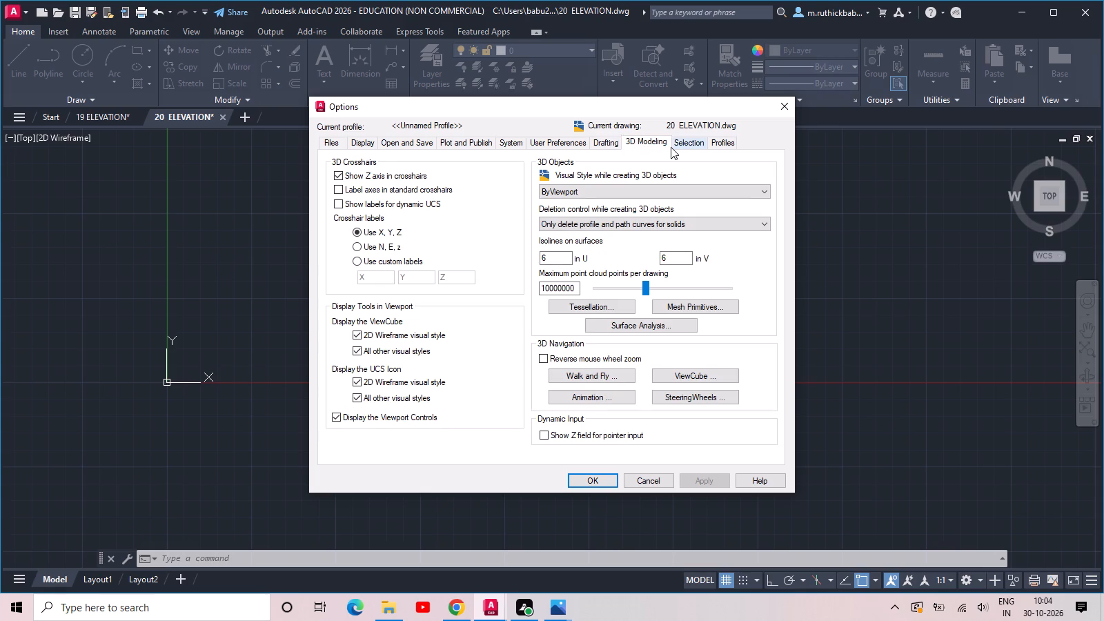
left_click(671, 147)
left_click(708, 147)
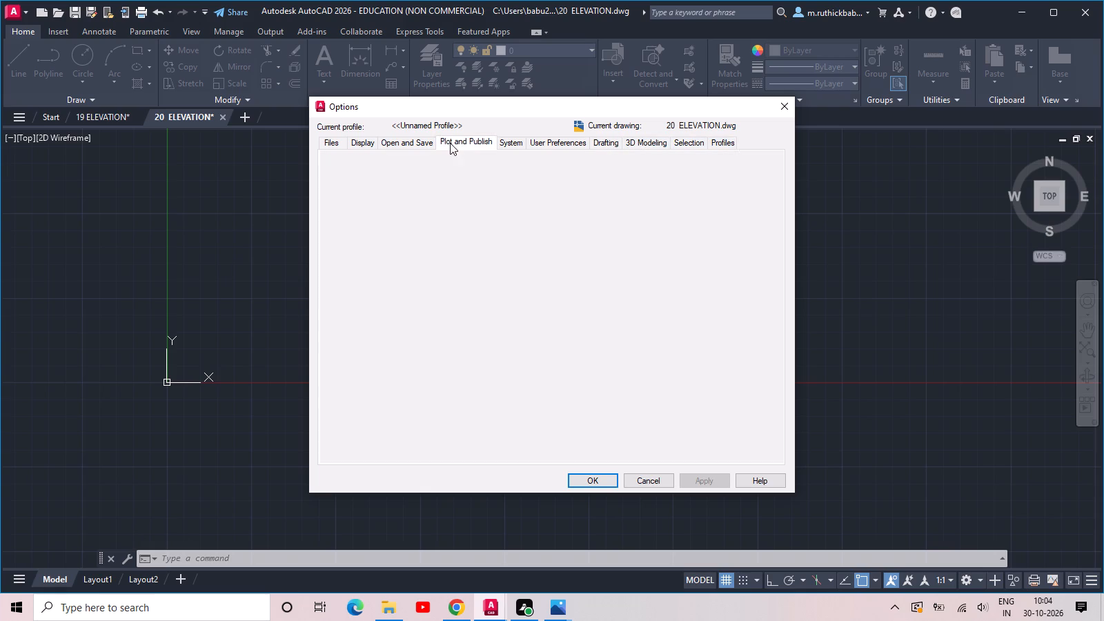
left_click(450, 143)
left_click(398, 142)
left_click(353, 146)
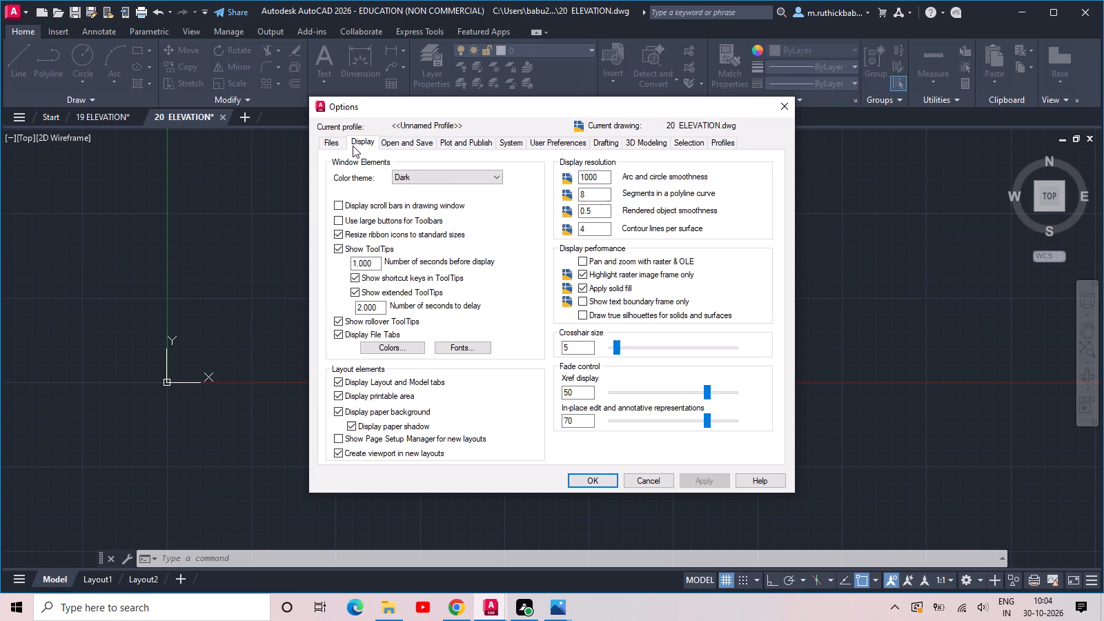
left_click(787, 103)
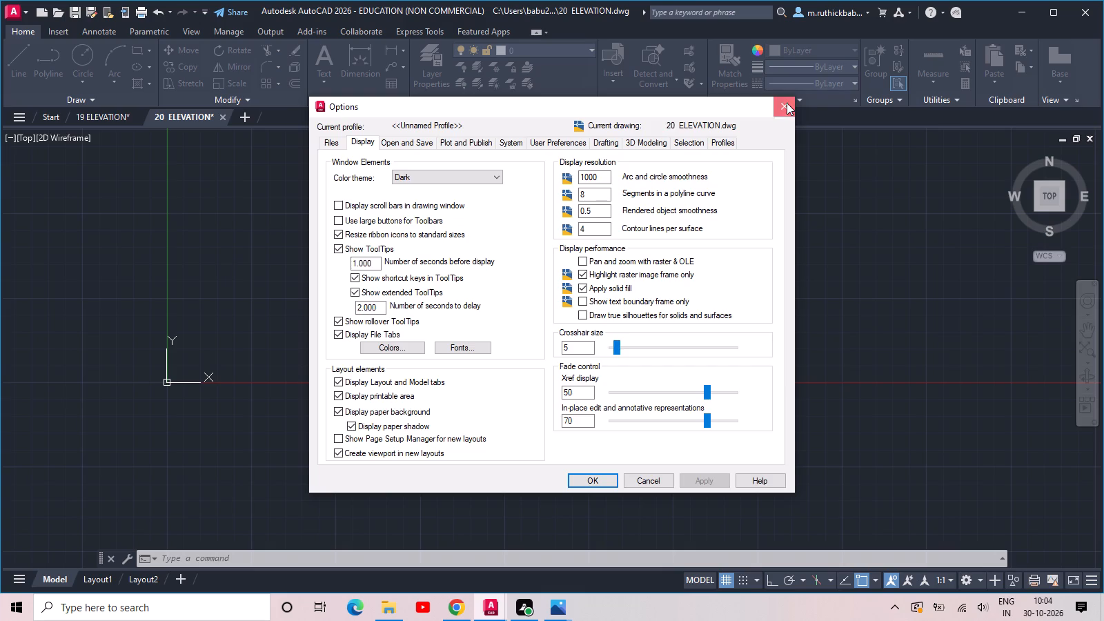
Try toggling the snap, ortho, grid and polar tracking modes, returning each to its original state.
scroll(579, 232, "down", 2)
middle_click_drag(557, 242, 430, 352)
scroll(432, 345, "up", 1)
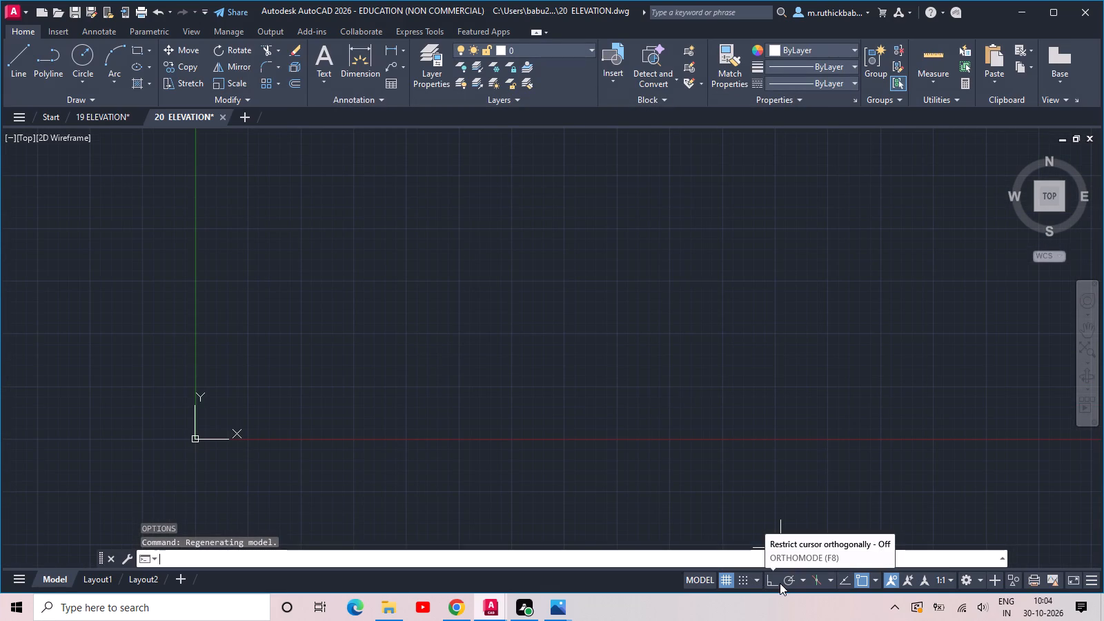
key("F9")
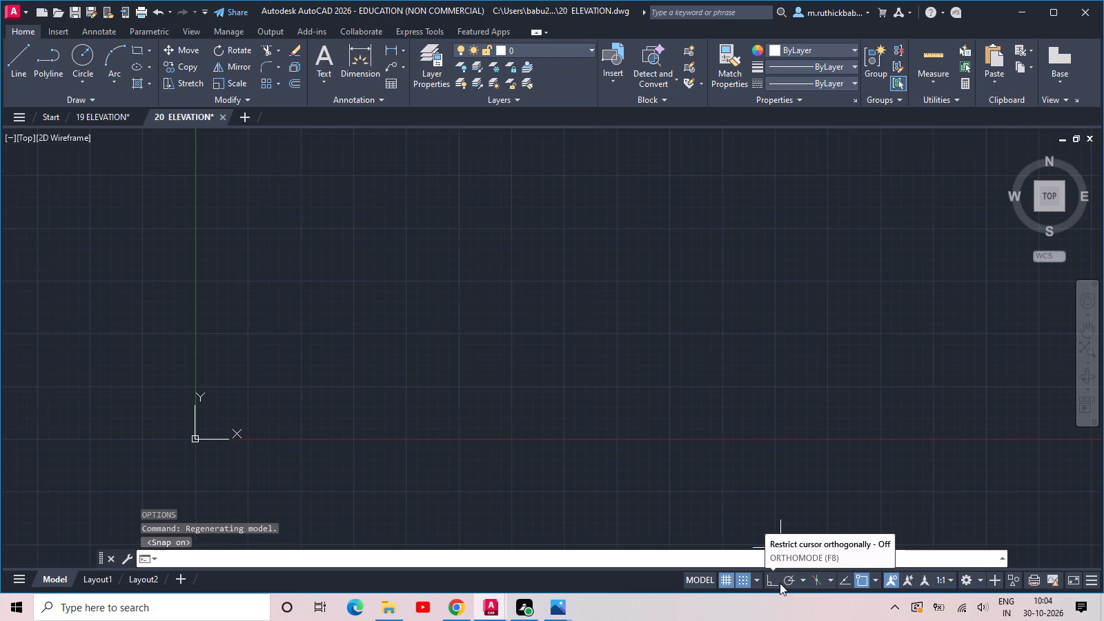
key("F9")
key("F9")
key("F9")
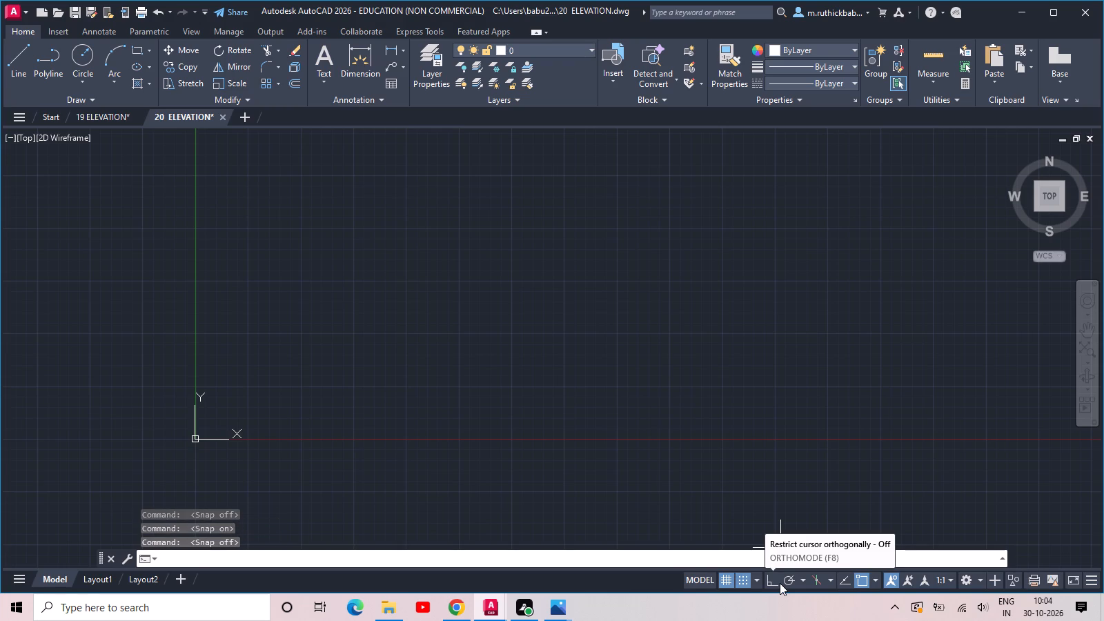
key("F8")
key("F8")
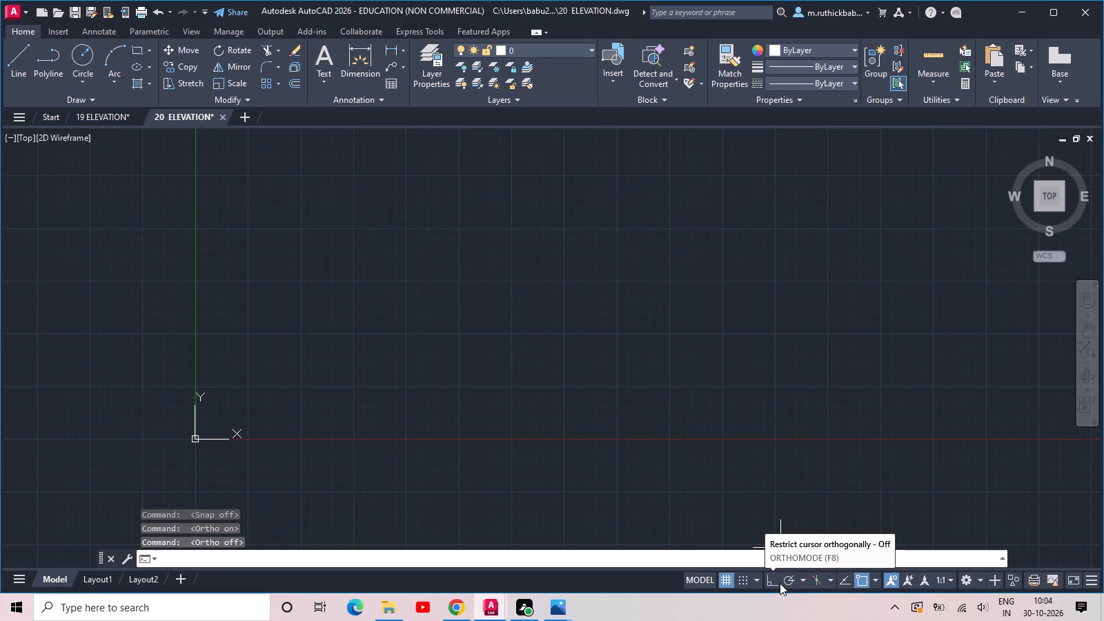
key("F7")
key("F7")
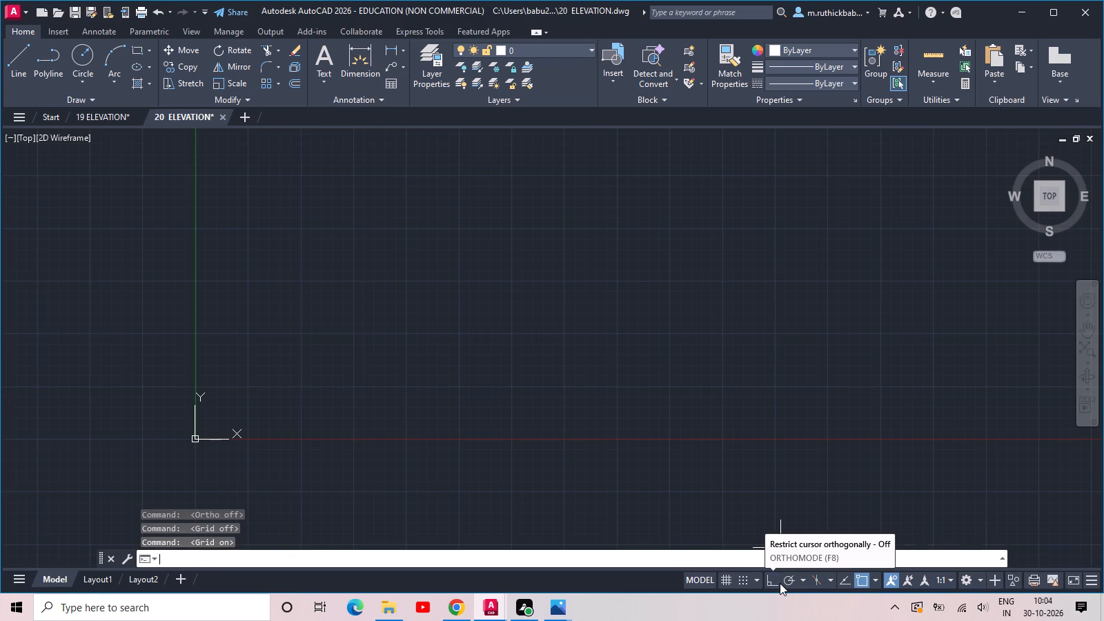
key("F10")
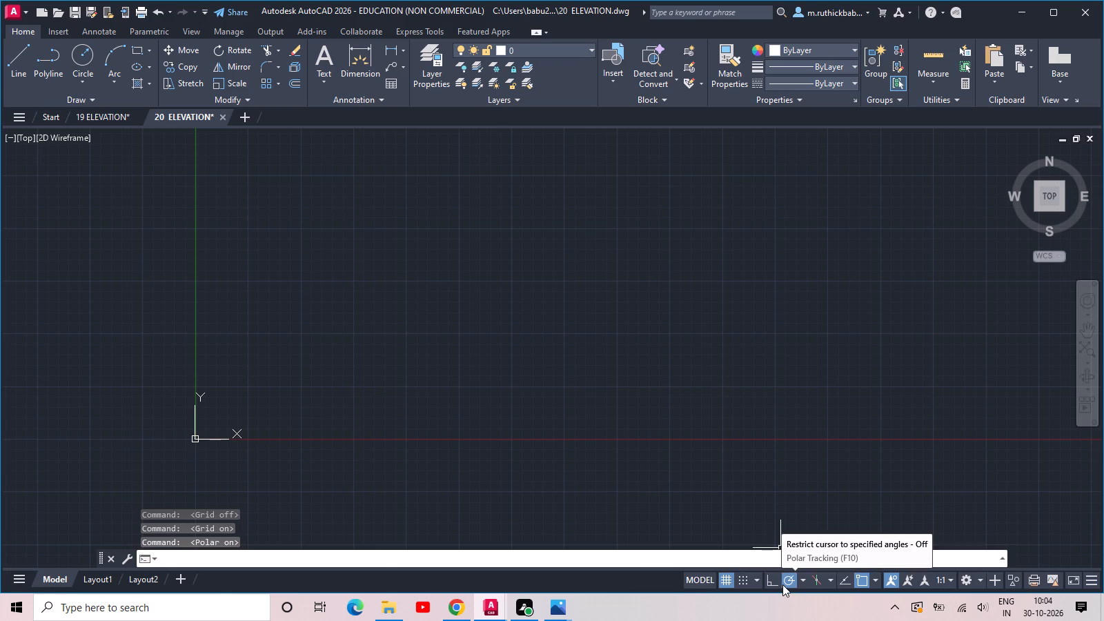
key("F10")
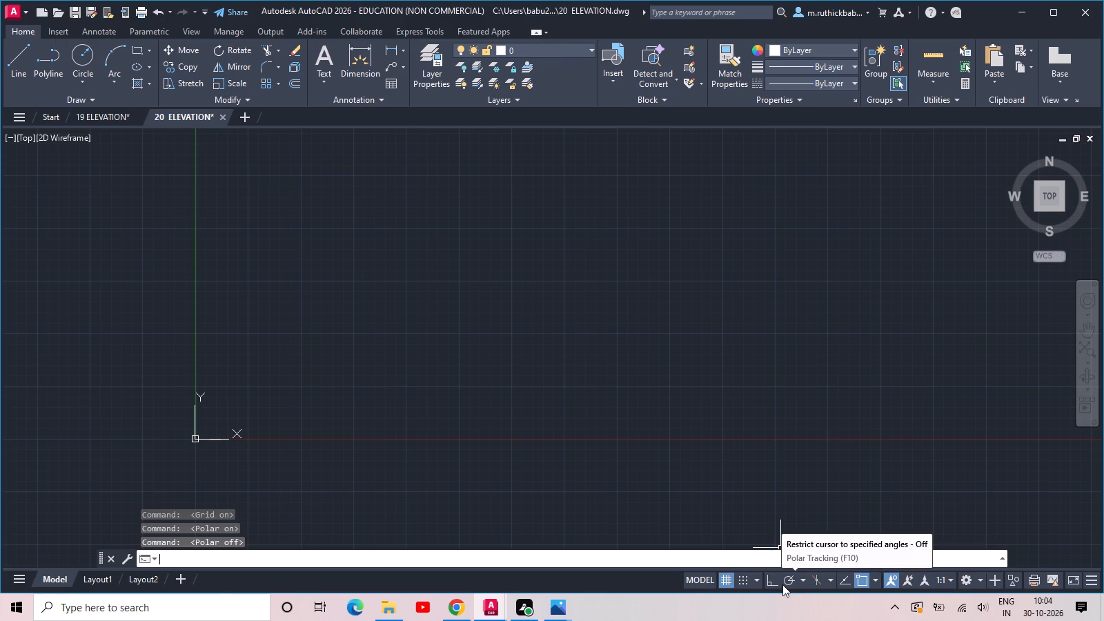
Turn on object snap tracking.
key("F11")
key("F11")
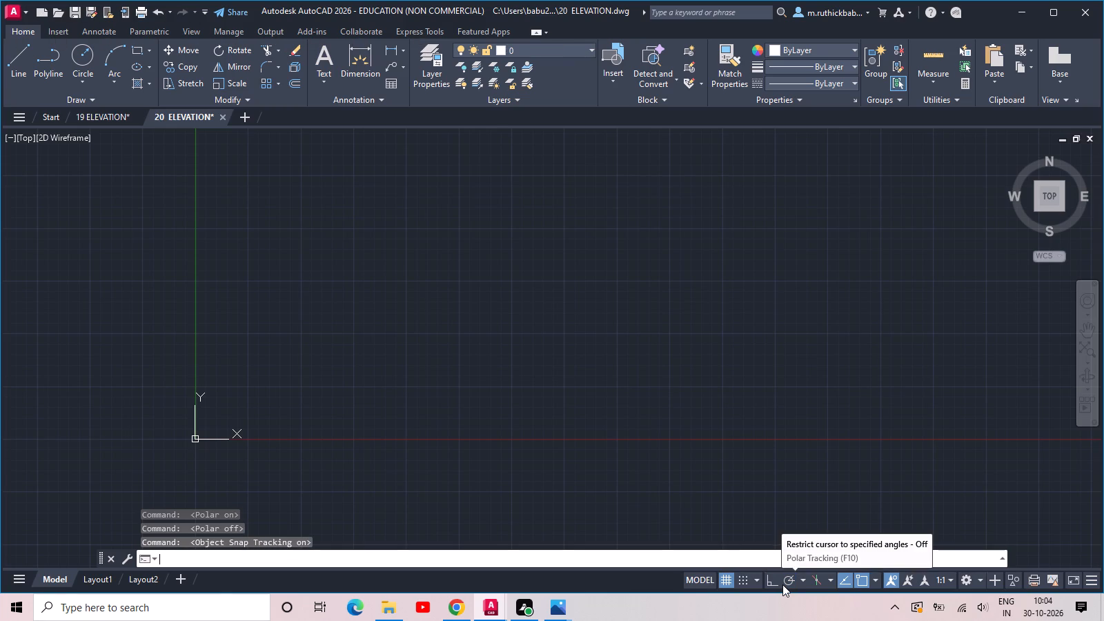
key("F11")
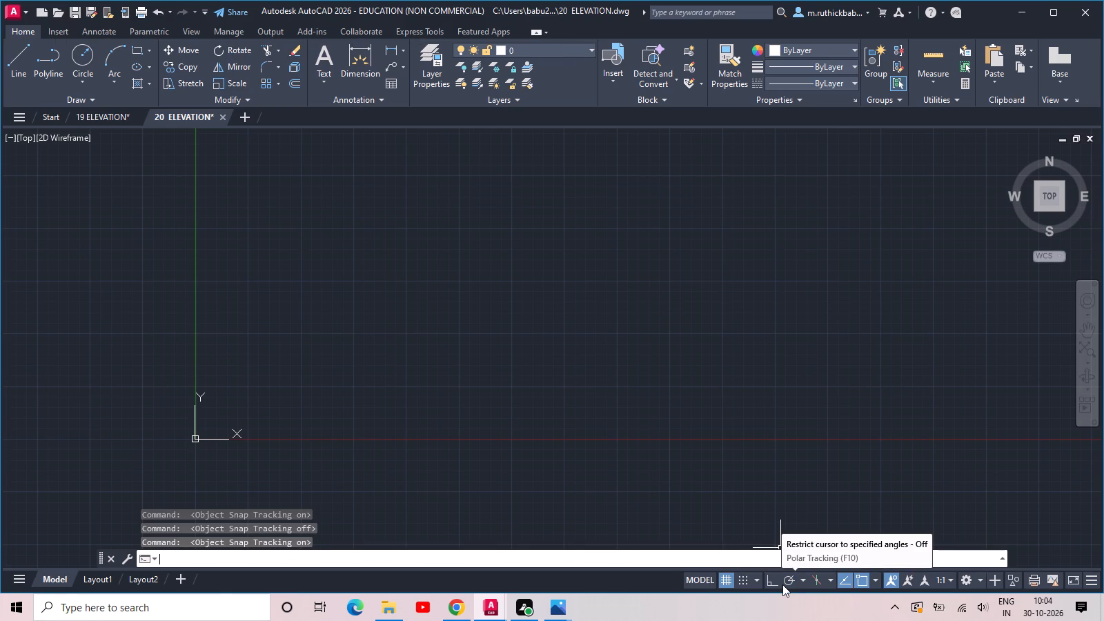
Toggle dynamic UCS on and back off, and cycle the isometric plane past Top to Right.
key("F6")
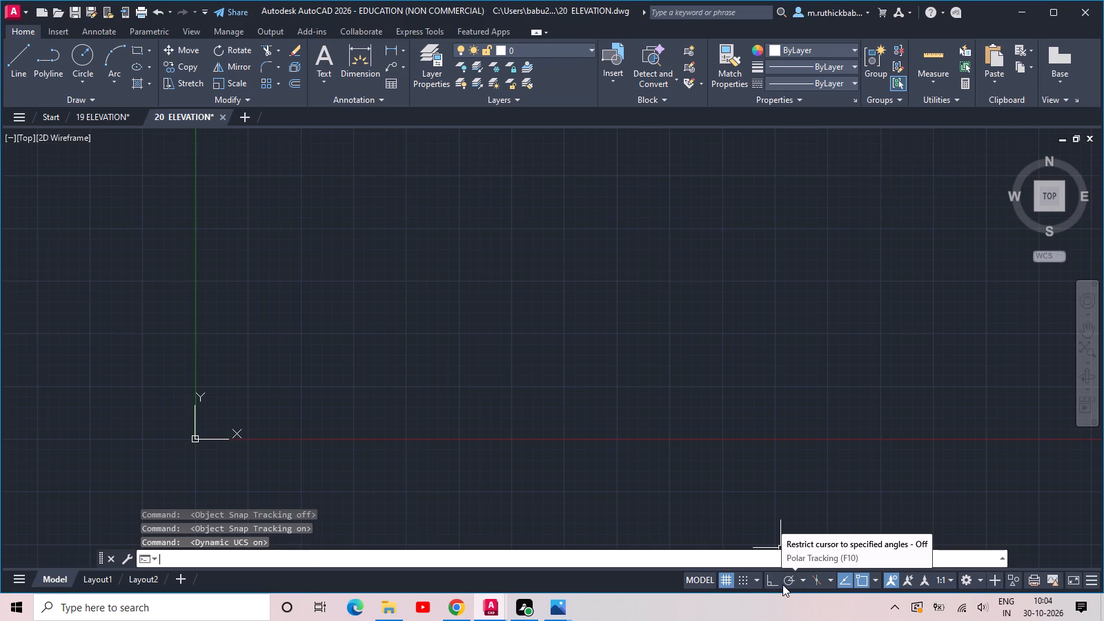
key("F6")
key("F5")
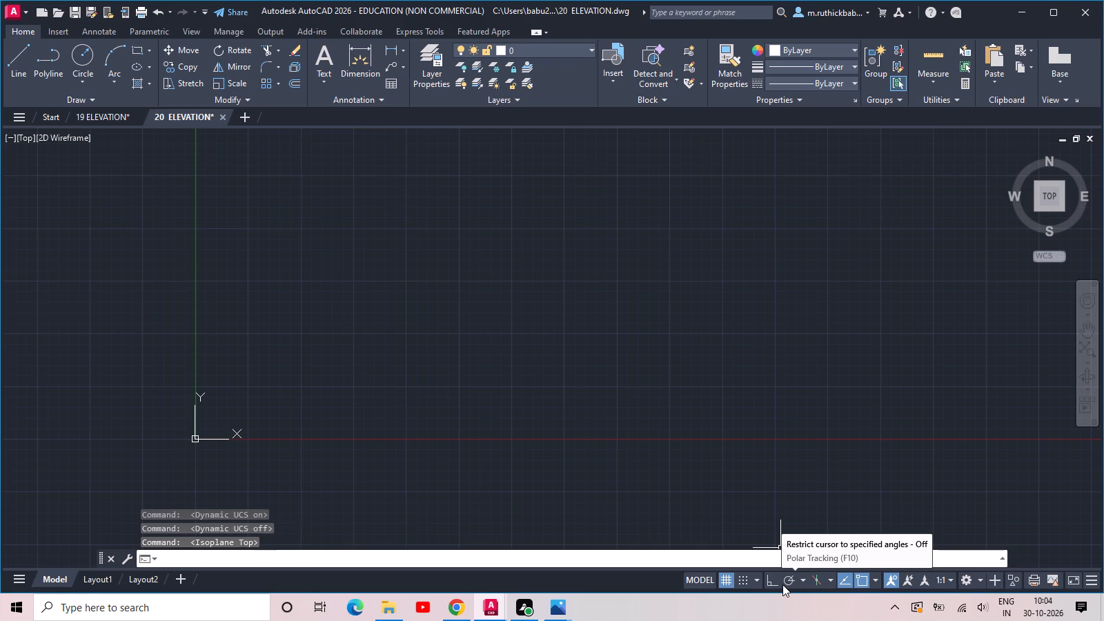
key("F5")
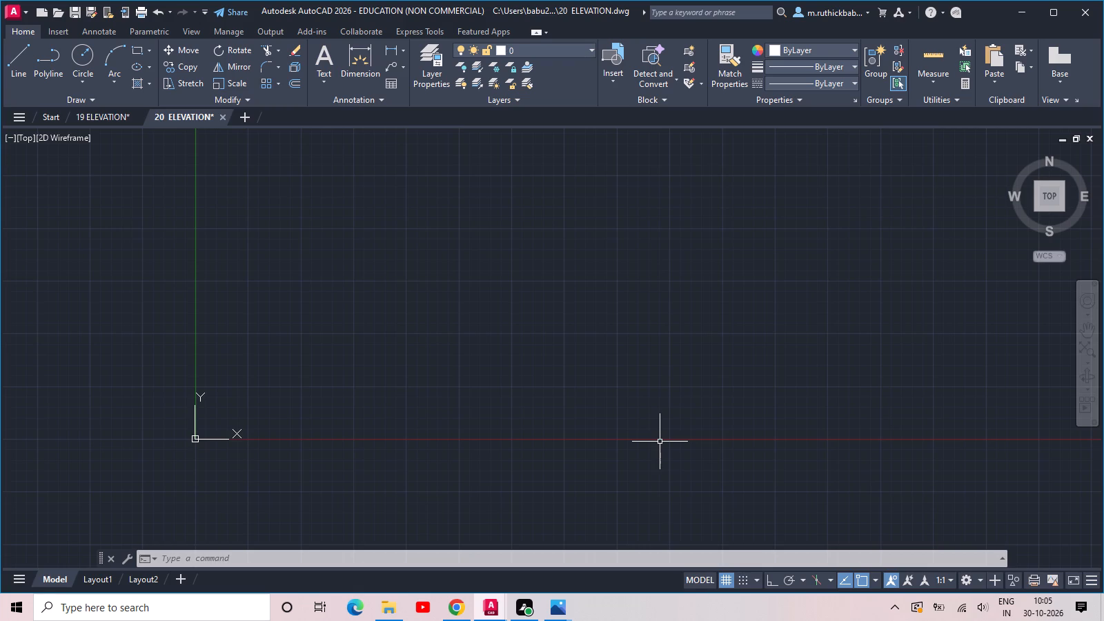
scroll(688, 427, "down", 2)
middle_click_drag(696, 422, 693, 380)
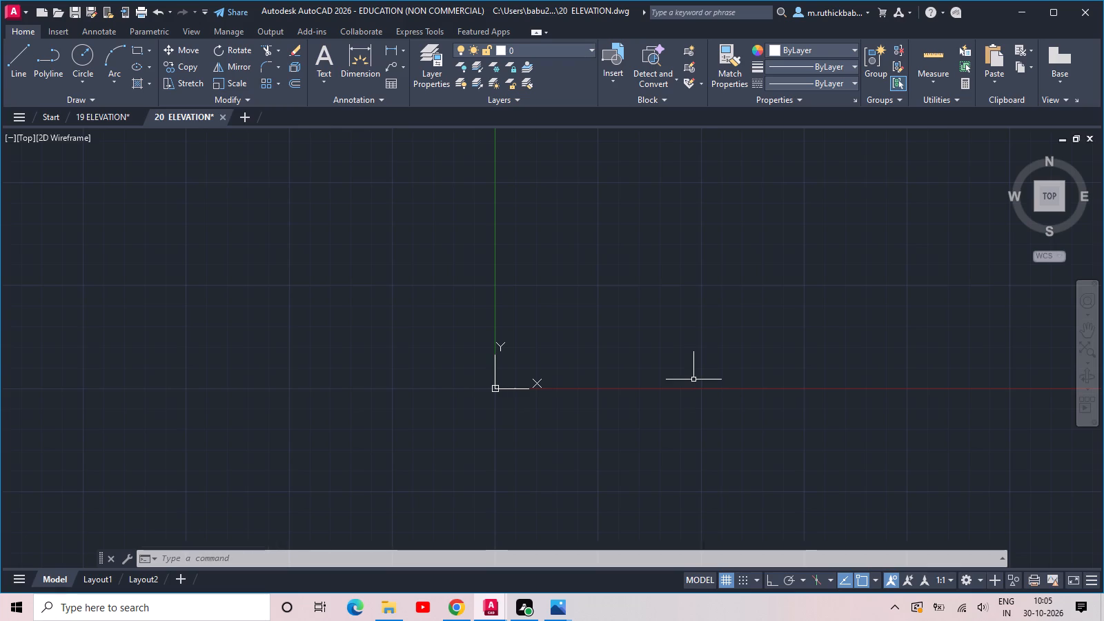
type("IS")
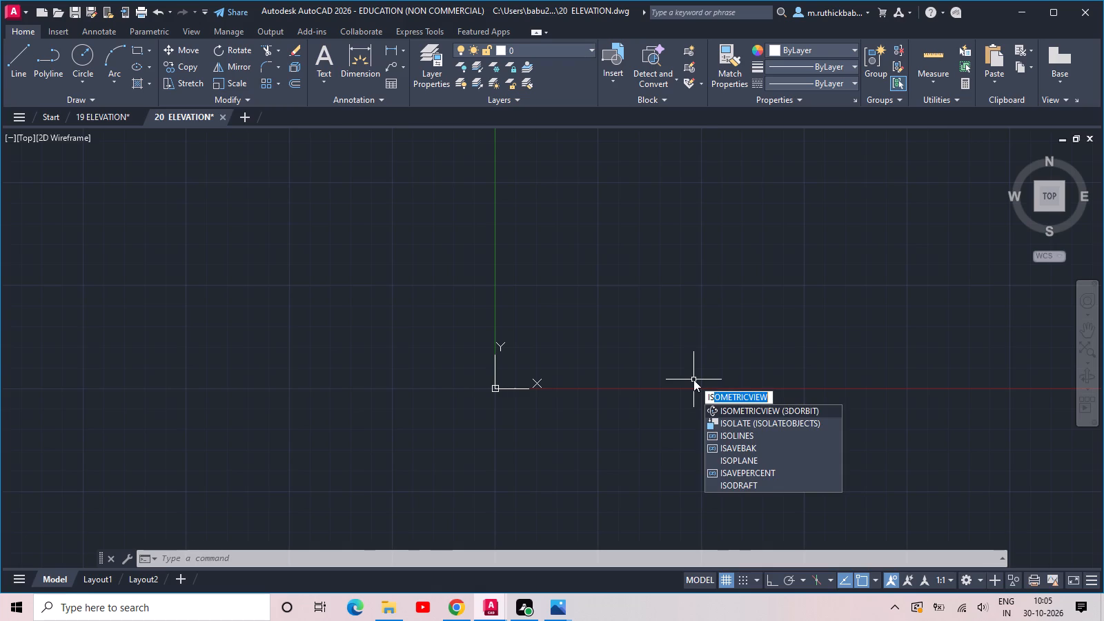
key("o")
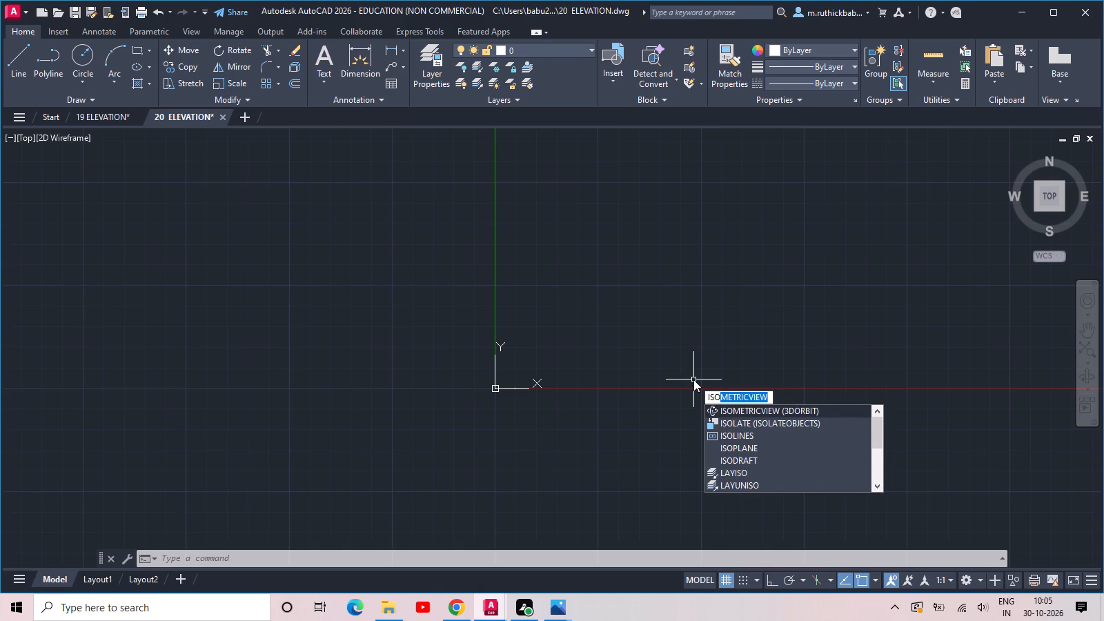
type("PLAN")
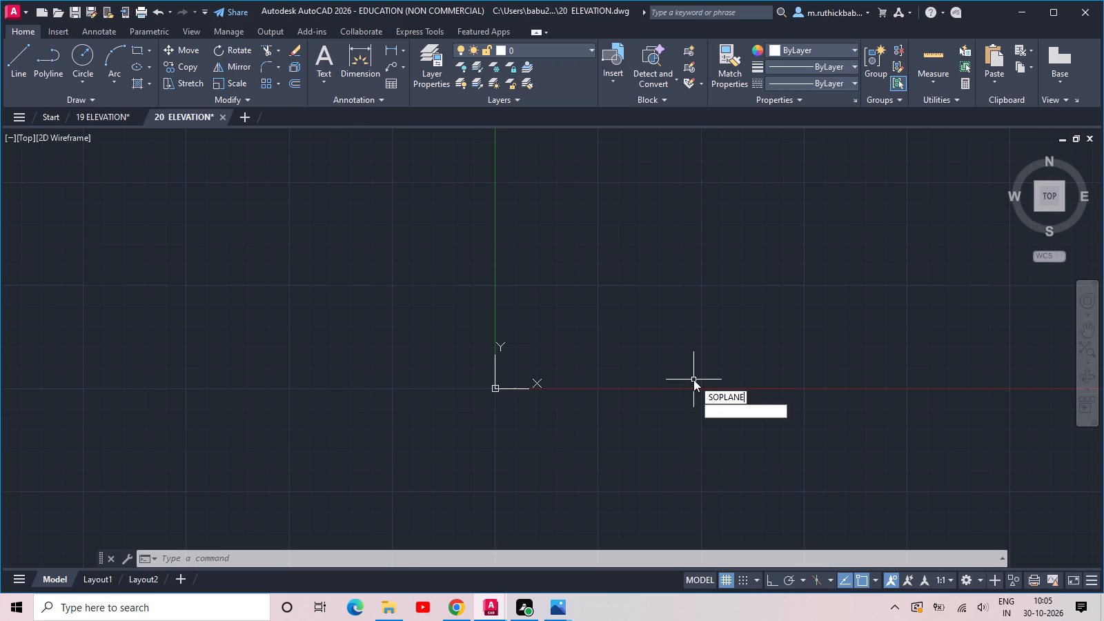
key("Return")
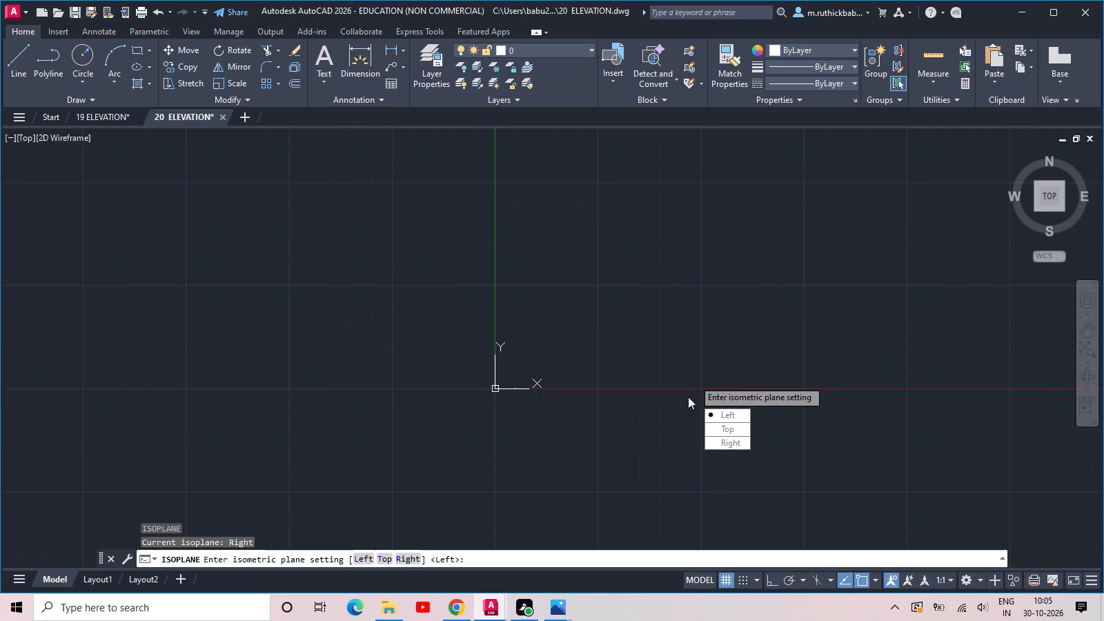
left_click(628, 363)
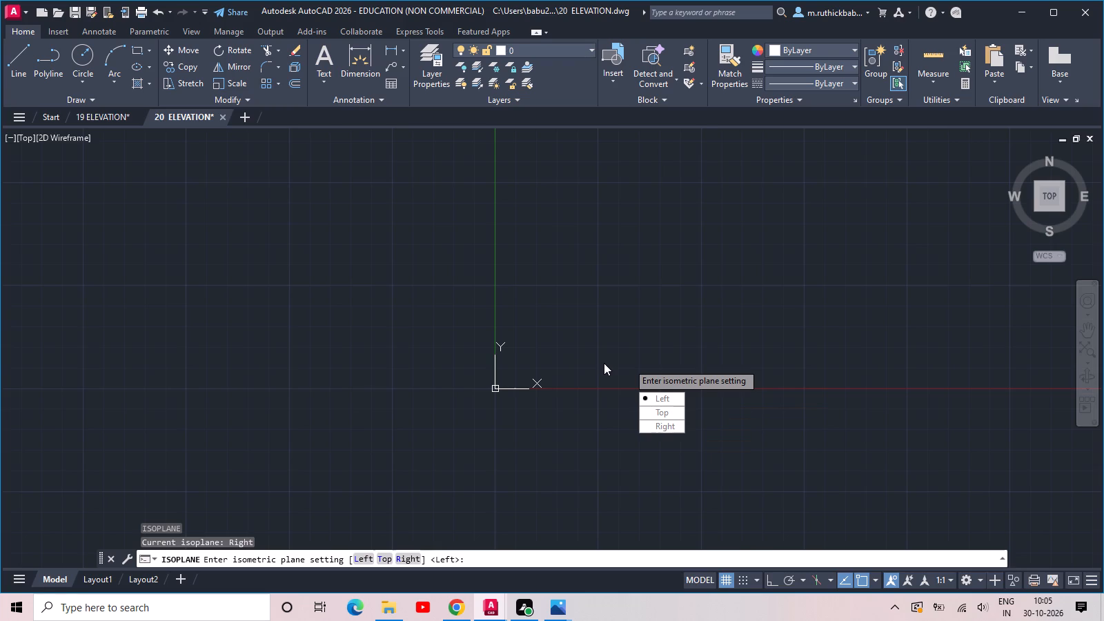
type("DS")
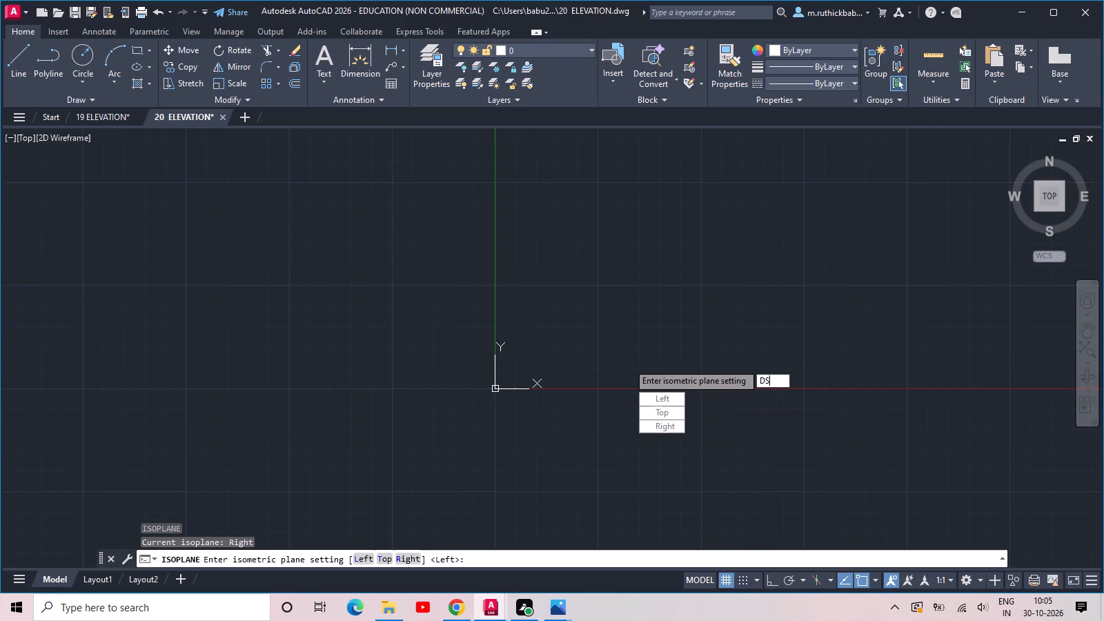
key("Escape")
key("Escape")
Set the snap type to Isometric snap in the Drafting Settings.
type("DS")
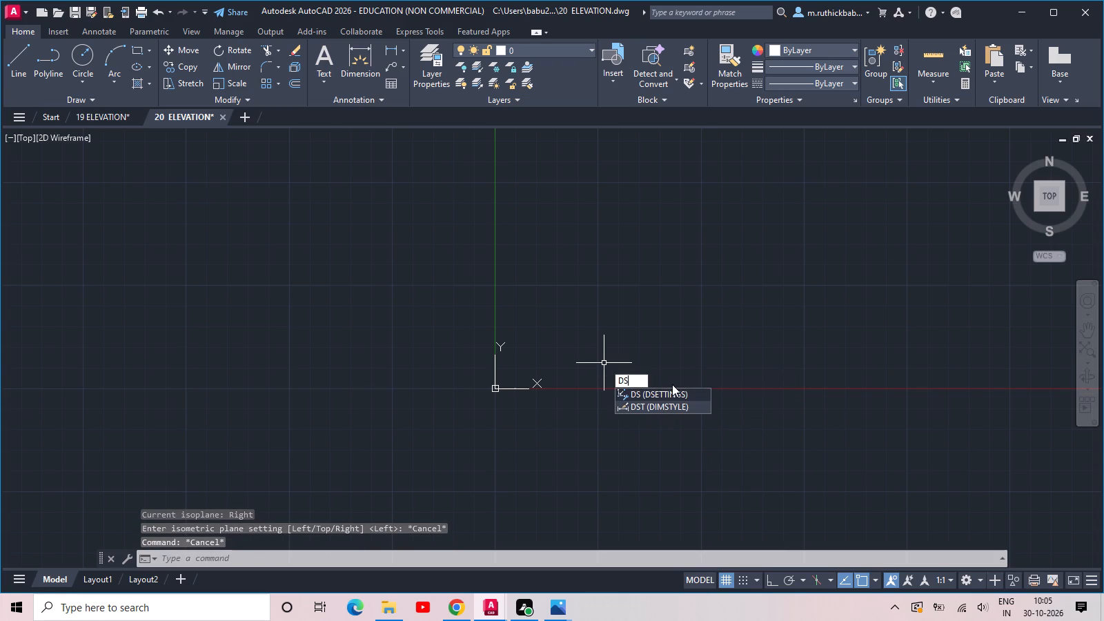
left_click(672, 388)
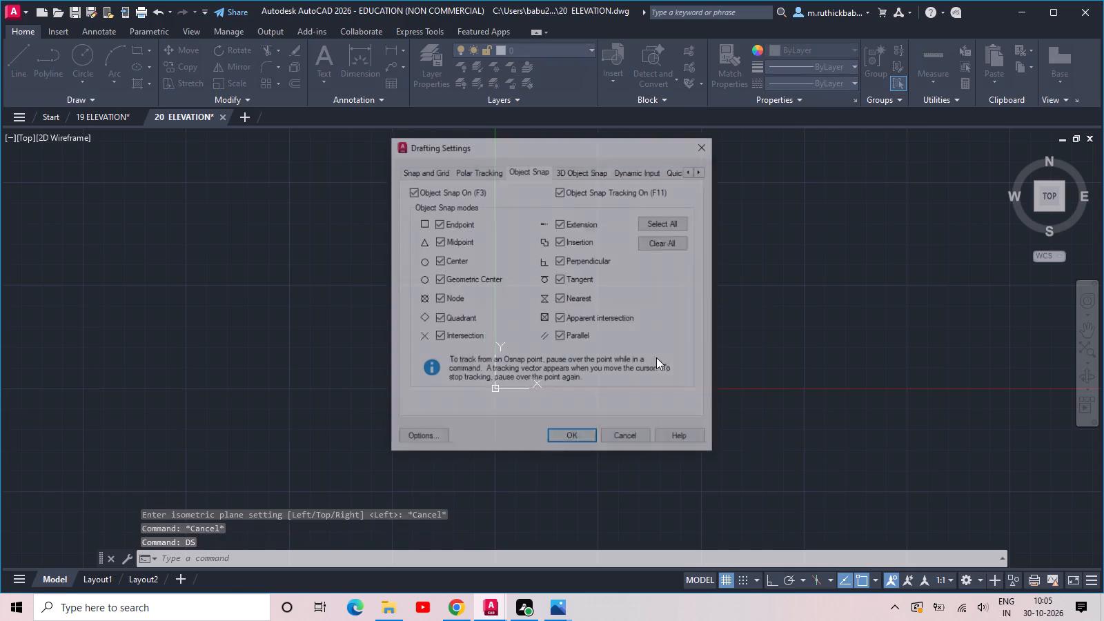
left_click(488, 166)
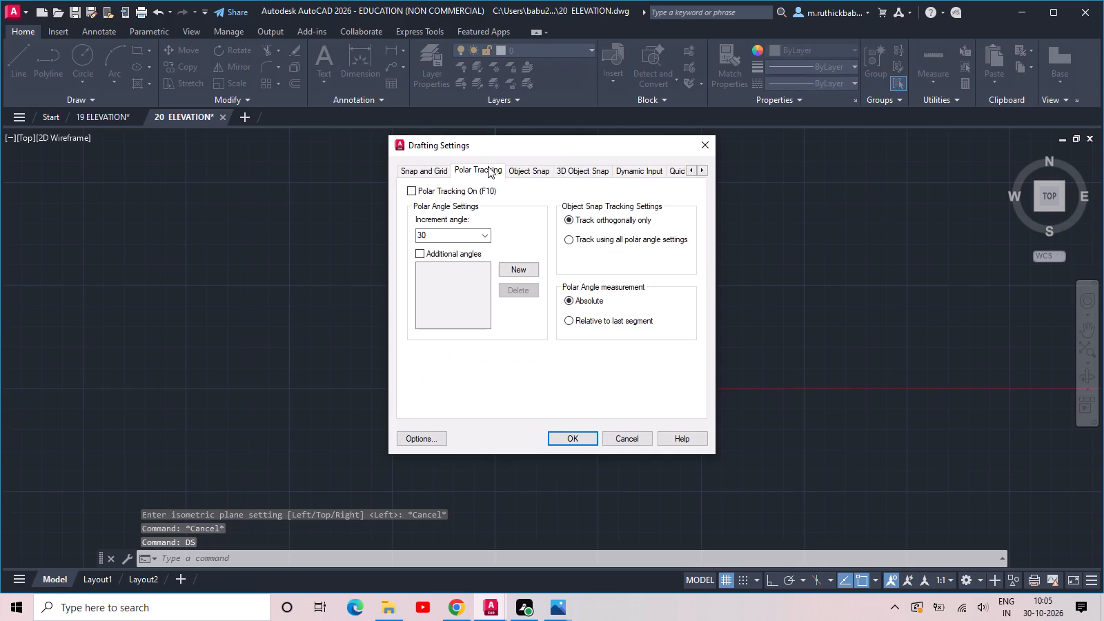
left_click(437, 174)
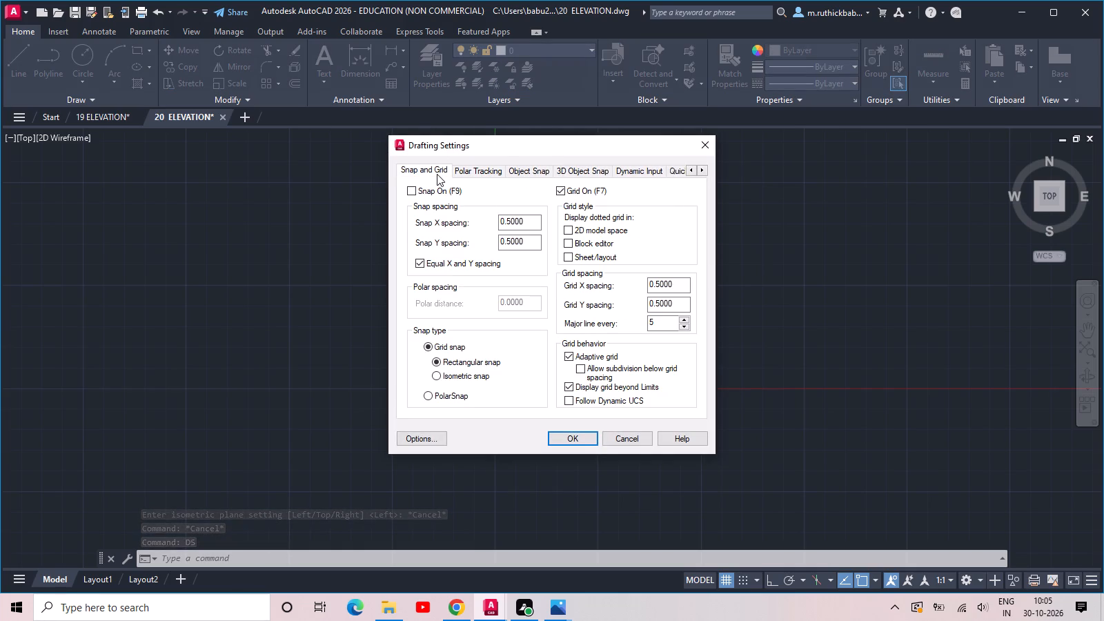
left_click(447, 373)
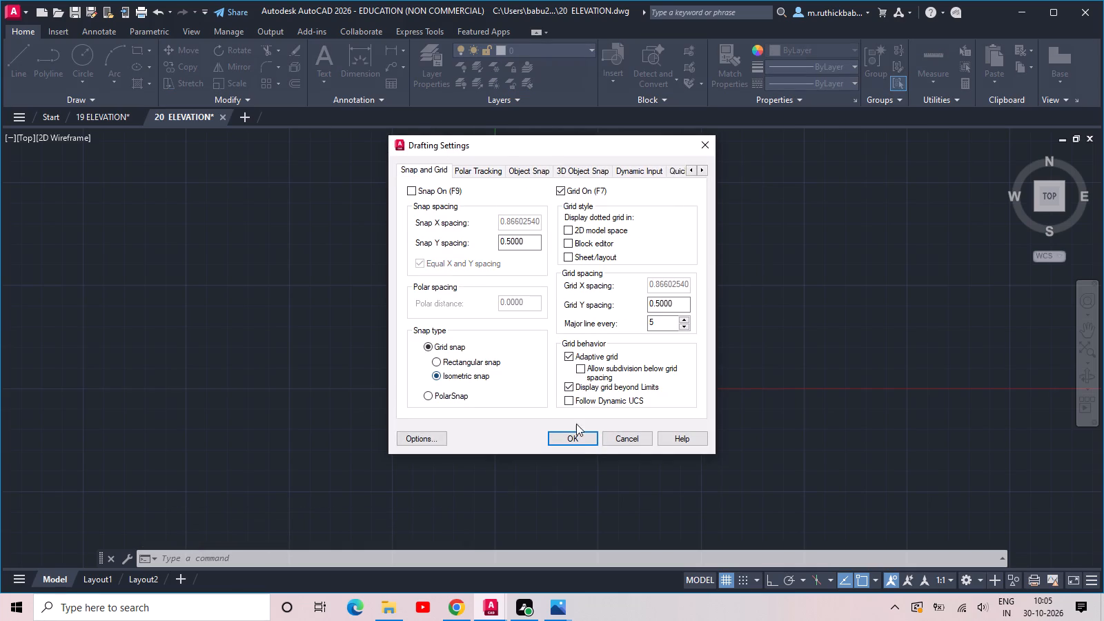
left_click(577, 435)
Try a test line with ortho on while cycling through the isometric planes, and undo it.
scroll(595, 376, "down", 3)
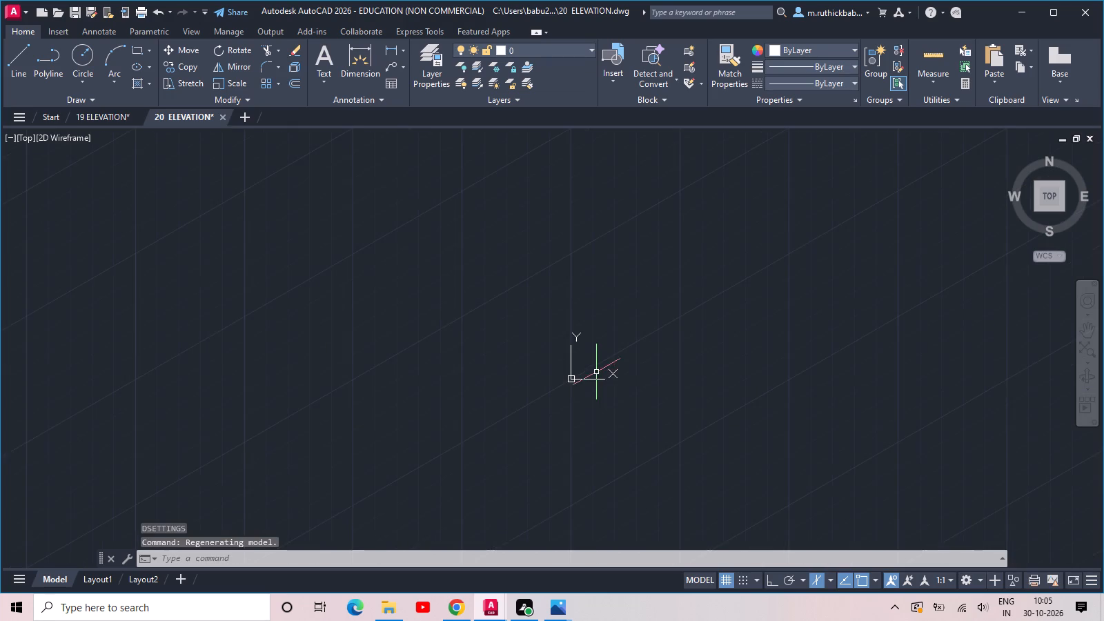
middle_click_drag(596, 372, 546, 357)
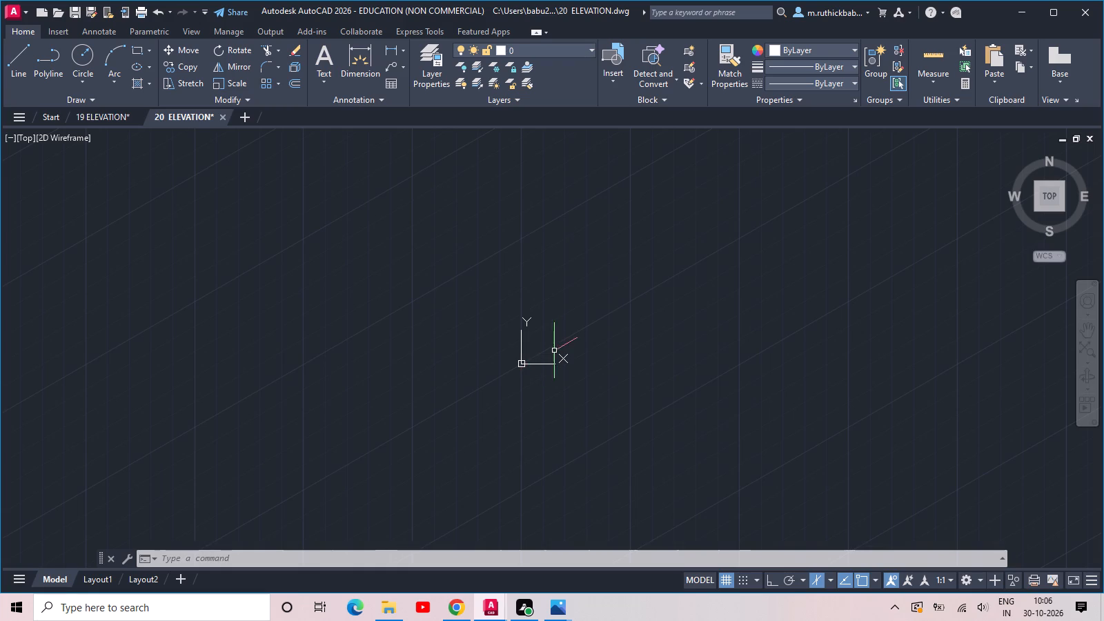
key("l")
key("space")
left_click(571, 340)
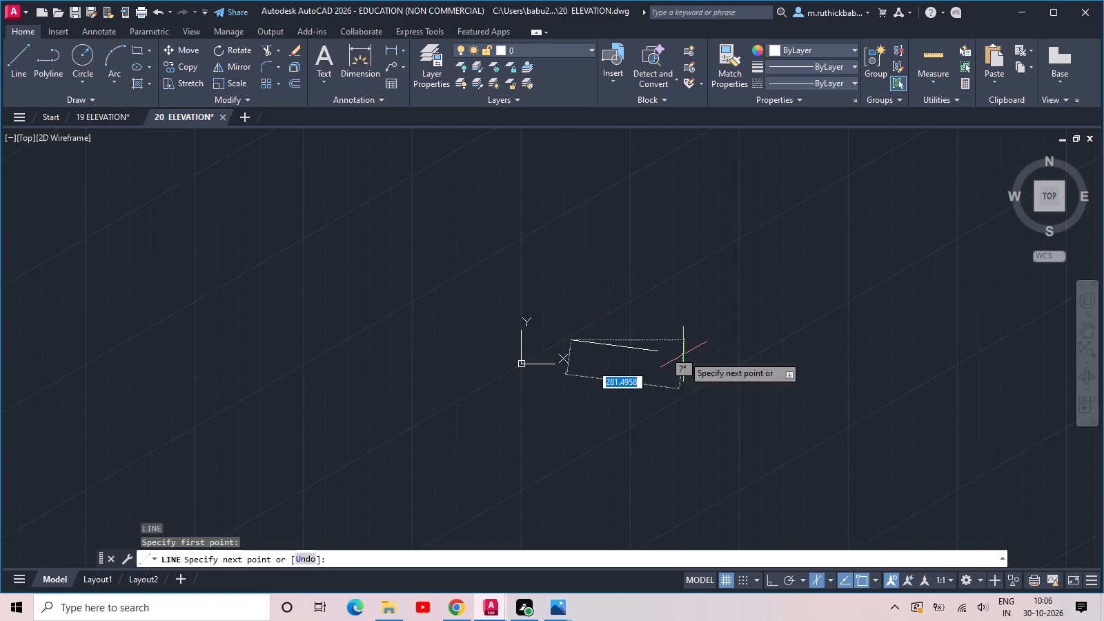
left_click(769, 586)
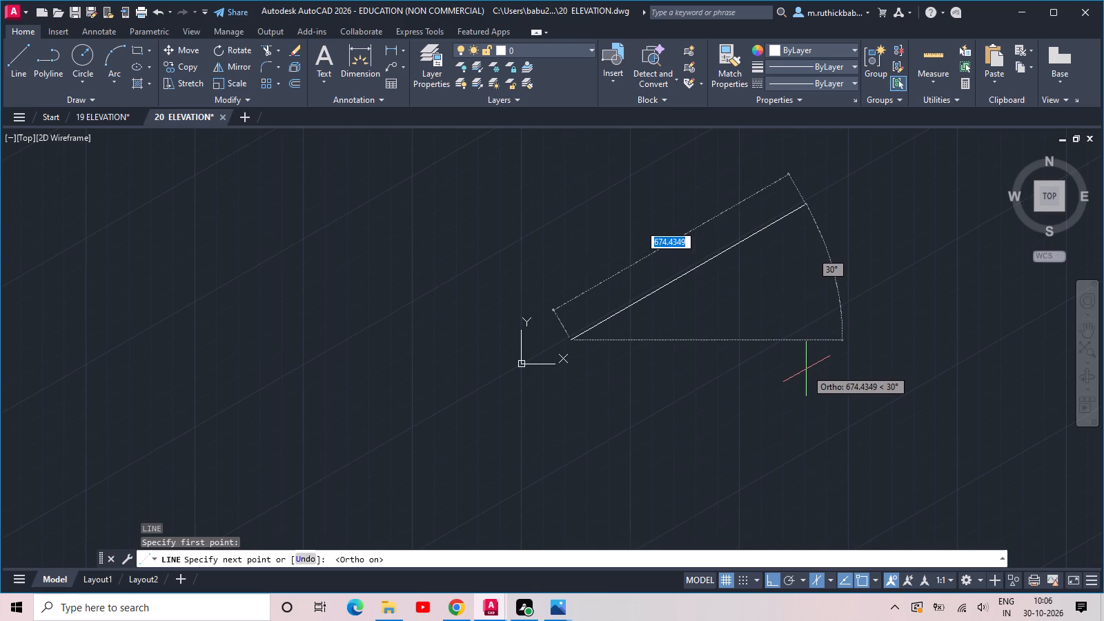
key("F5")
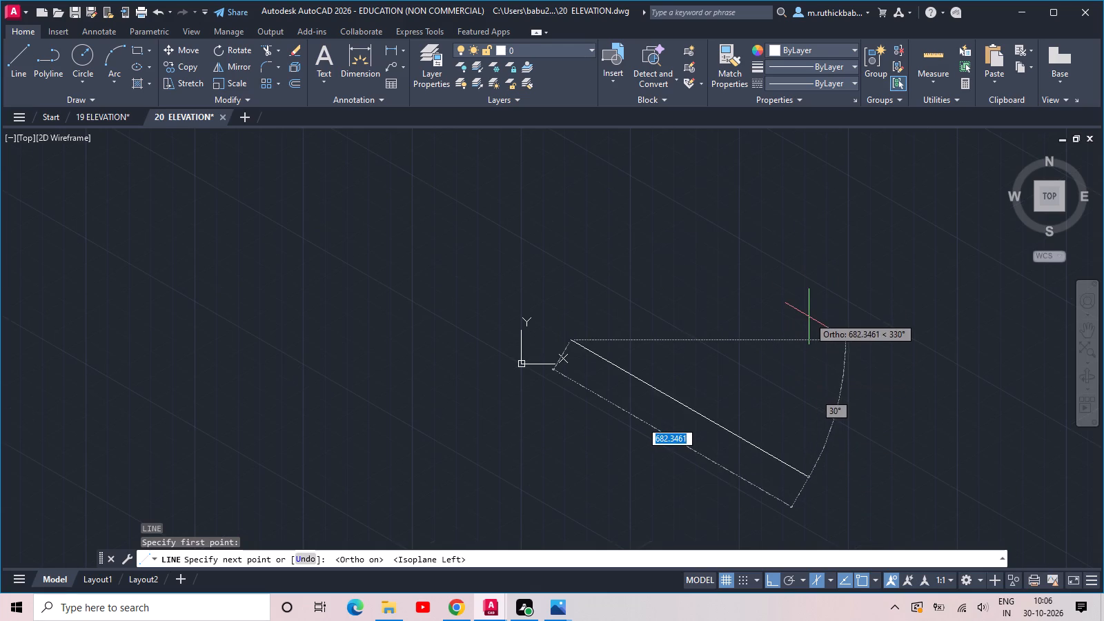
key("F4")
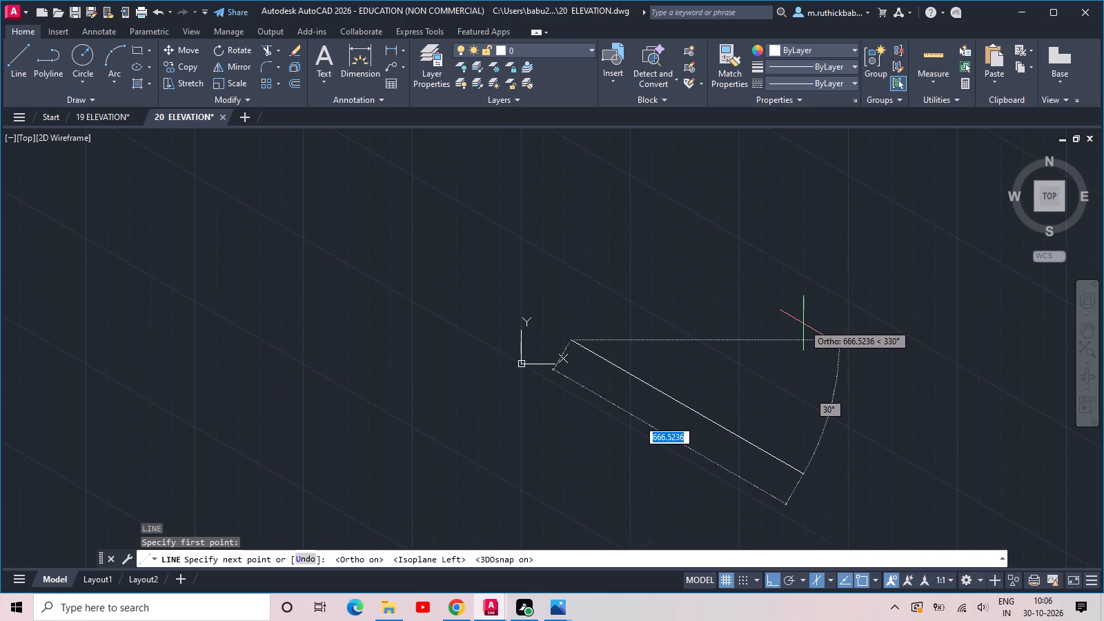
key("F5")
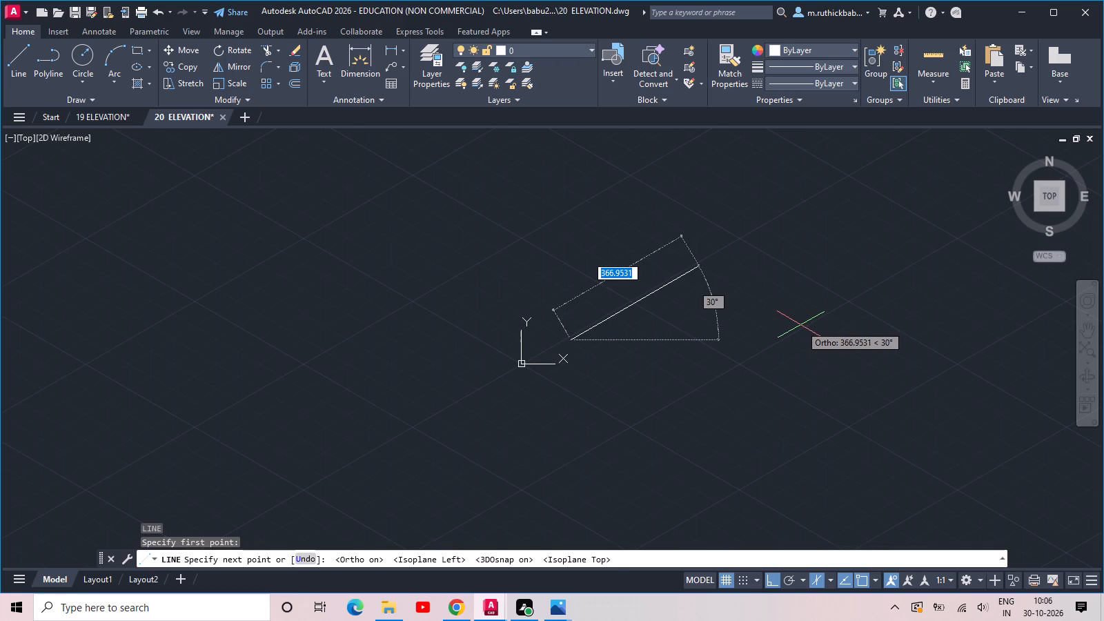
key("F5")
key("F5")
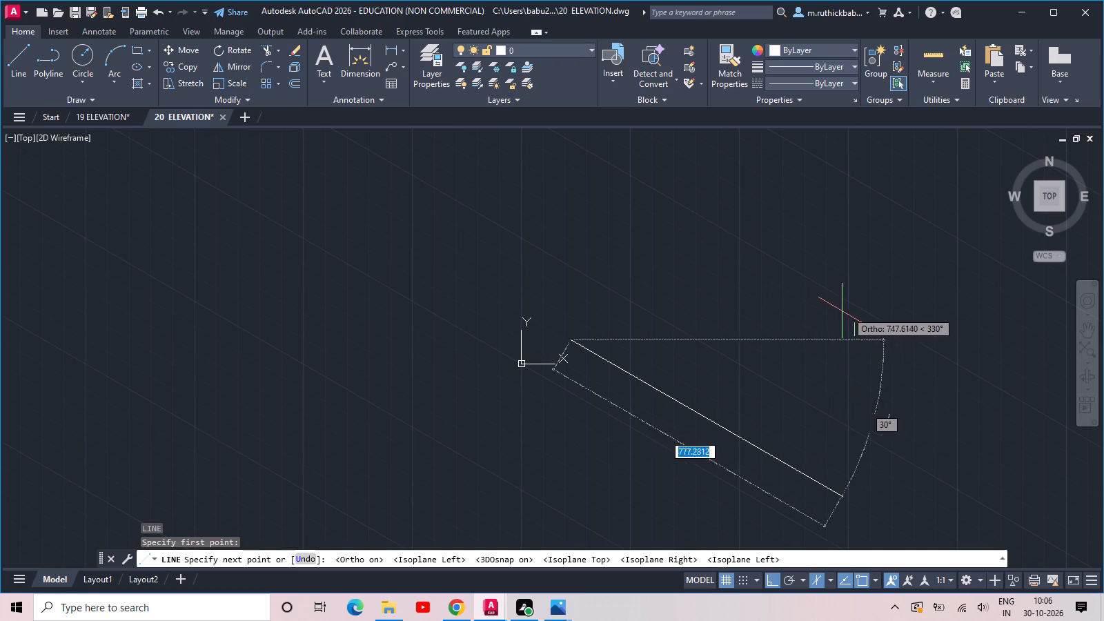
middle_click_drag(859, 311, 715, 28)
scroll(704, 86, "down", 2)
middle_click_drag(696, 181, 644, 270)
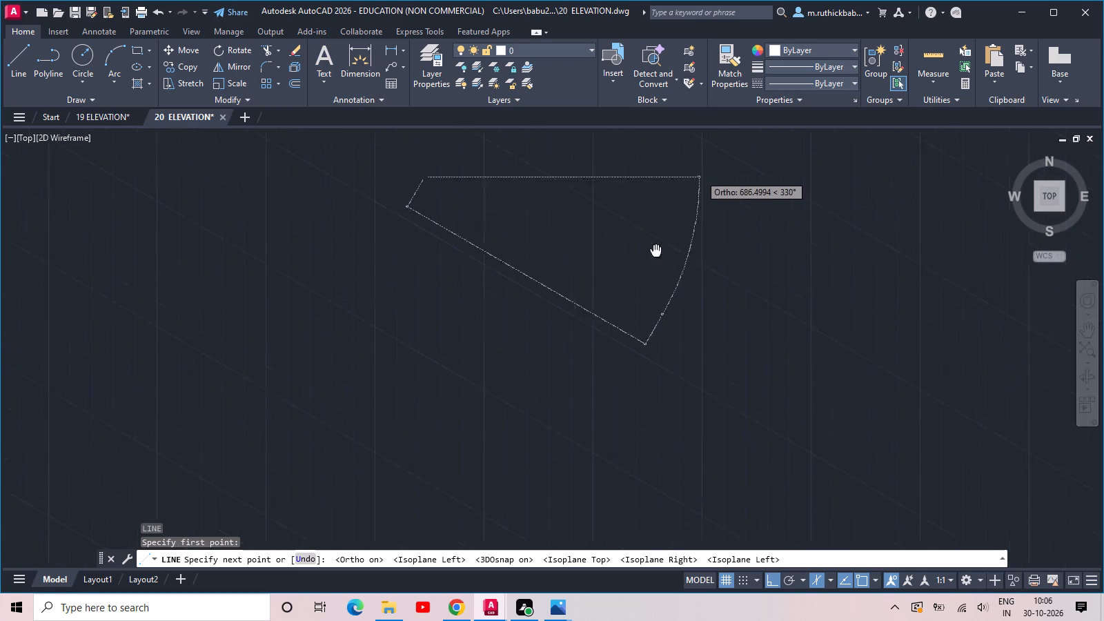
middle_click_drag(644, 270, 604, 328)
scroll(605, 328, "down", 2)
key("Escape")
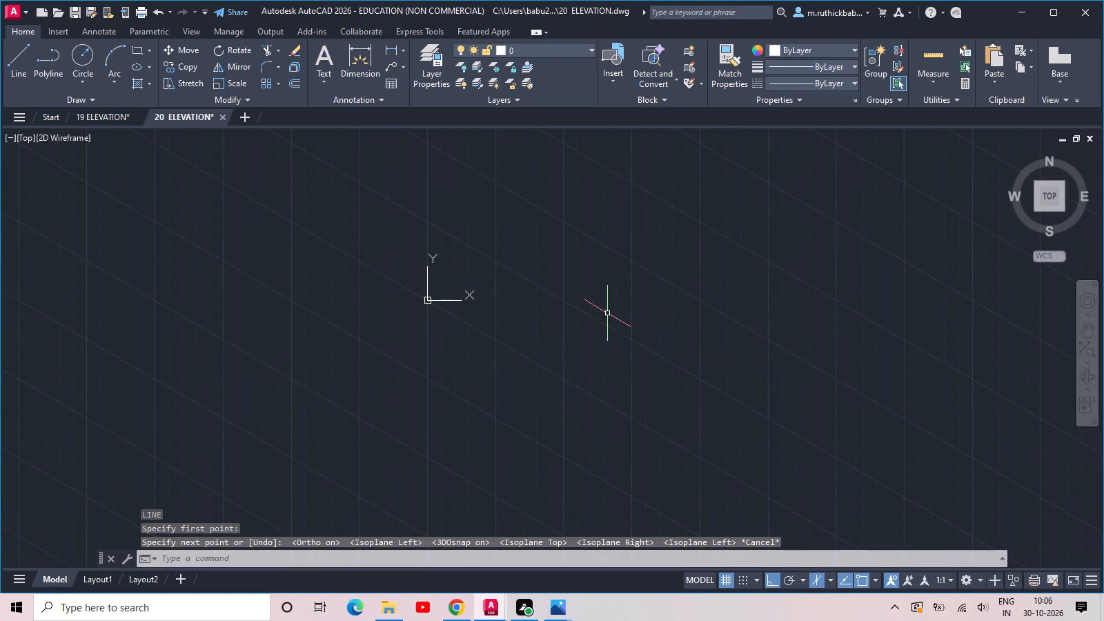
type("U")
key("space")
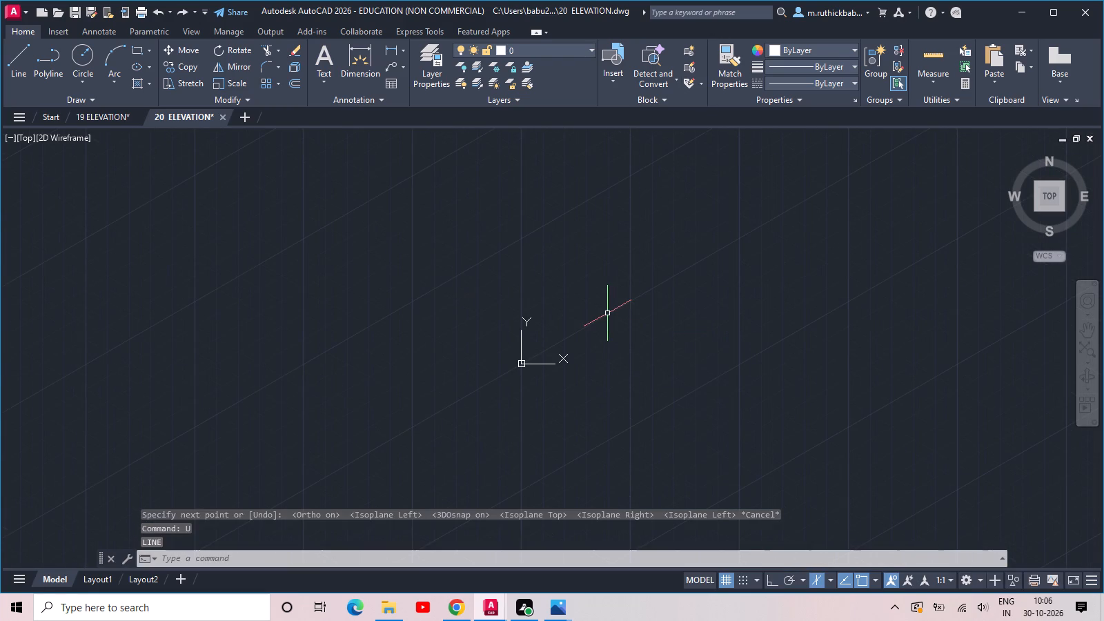
Set the drawing's length units to Engineering with a precision of 0'-0".
type("UN")
key("space")
left_click(492, 203)
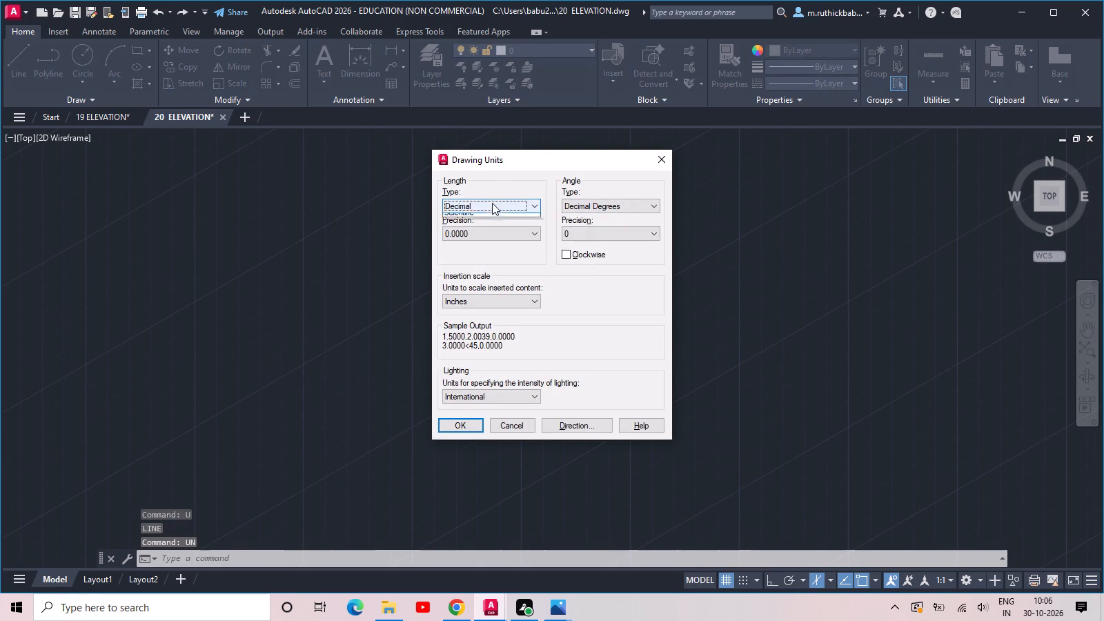
left_click(494, 236)
left_click(495, 236)
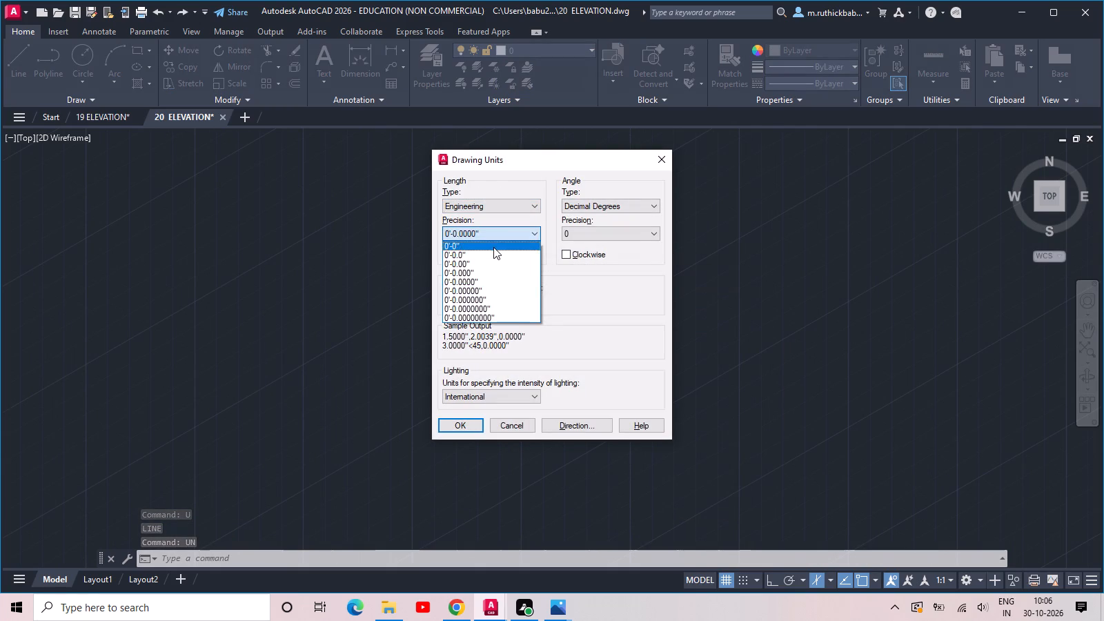
left_click(493, 247)
left_click(451, 420)
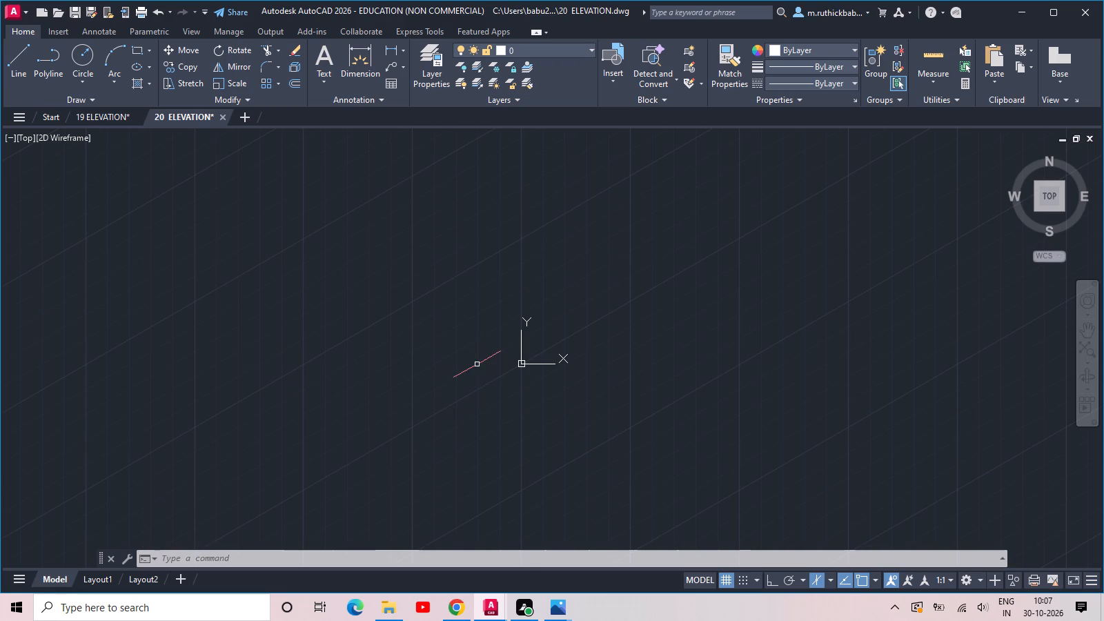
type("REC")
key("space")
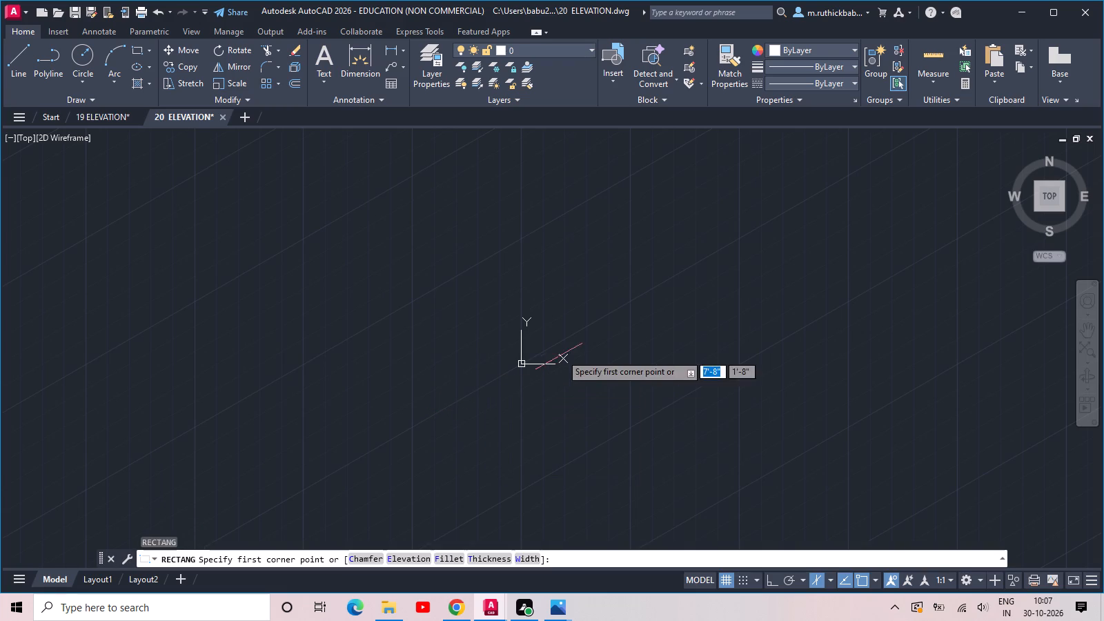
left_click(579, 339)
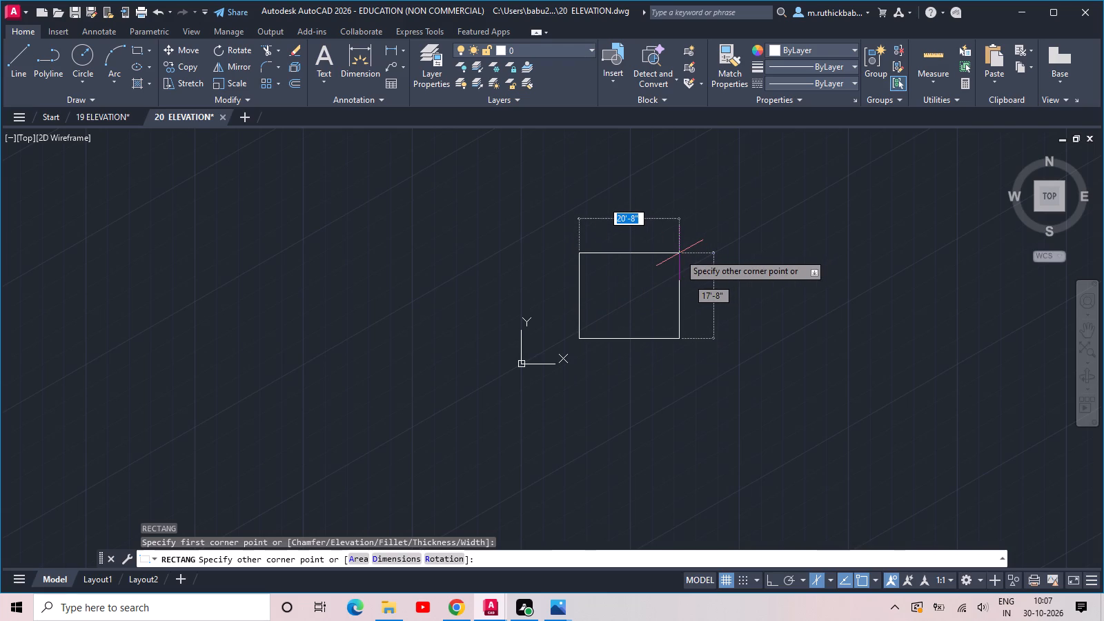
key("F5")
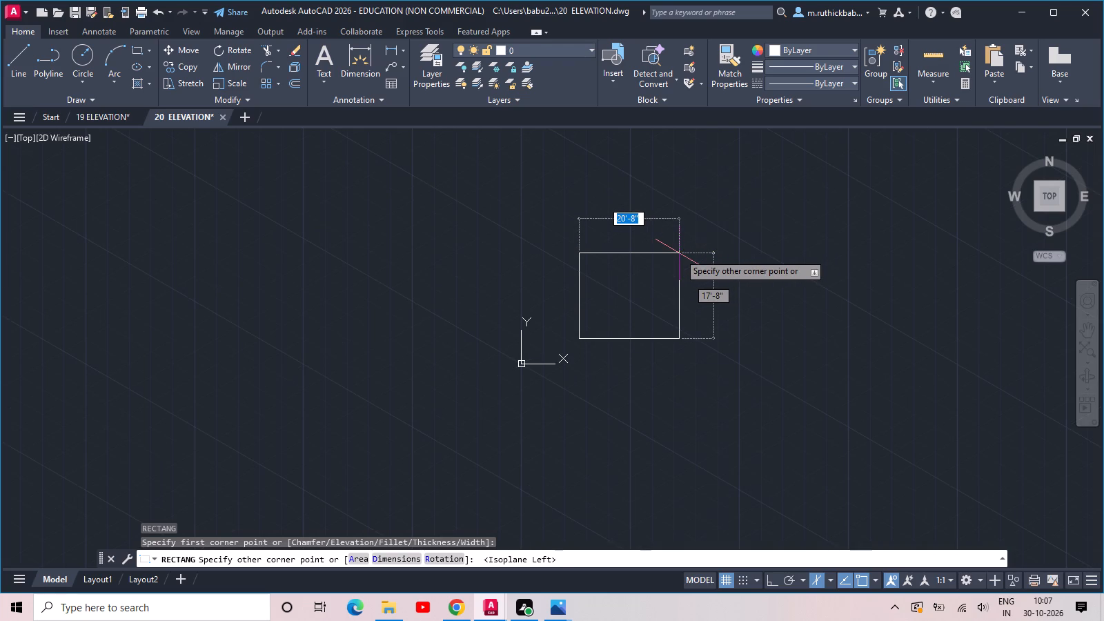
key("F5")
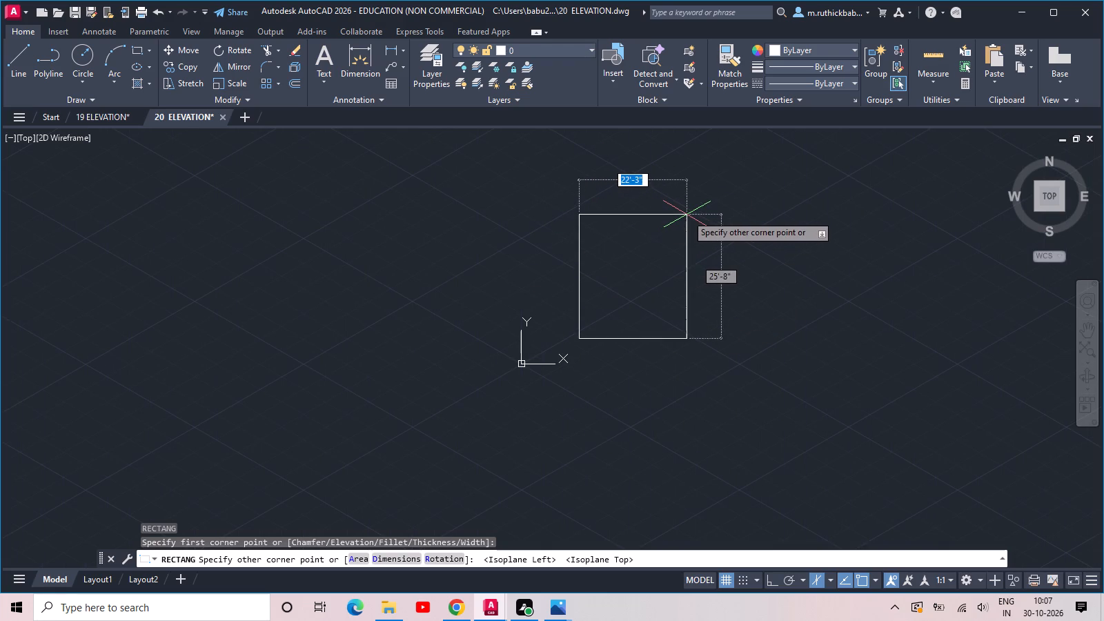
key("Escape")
Draw a closed isometric parallelogram on the left plane with ortho on, using 5' slanted edges and 7' vertical edges.
key("l")
key("space")
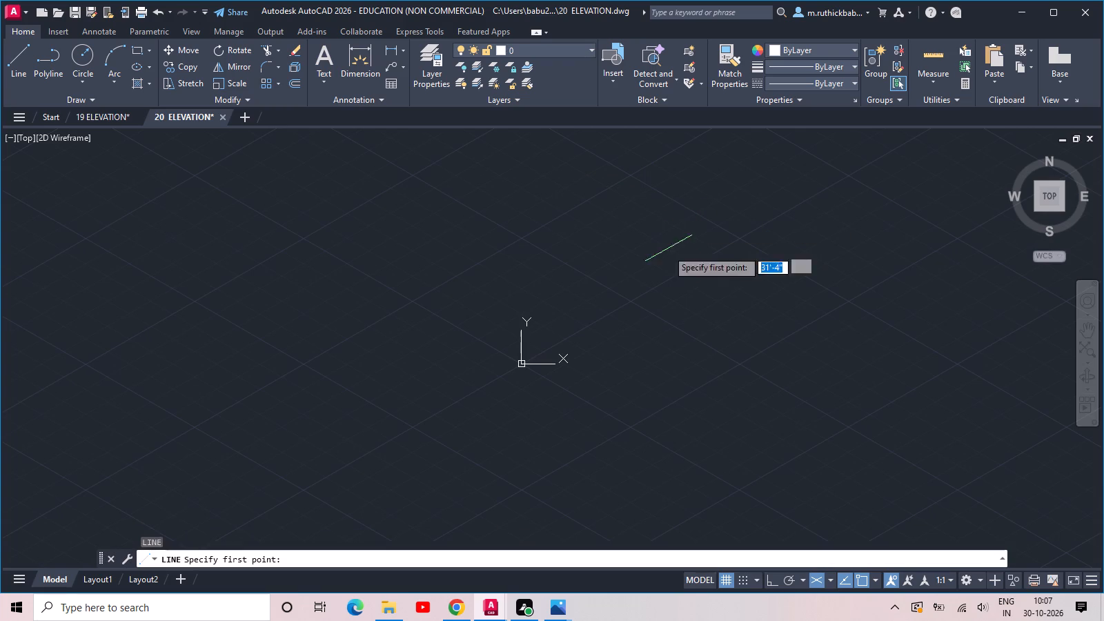
left_click(631, 299)
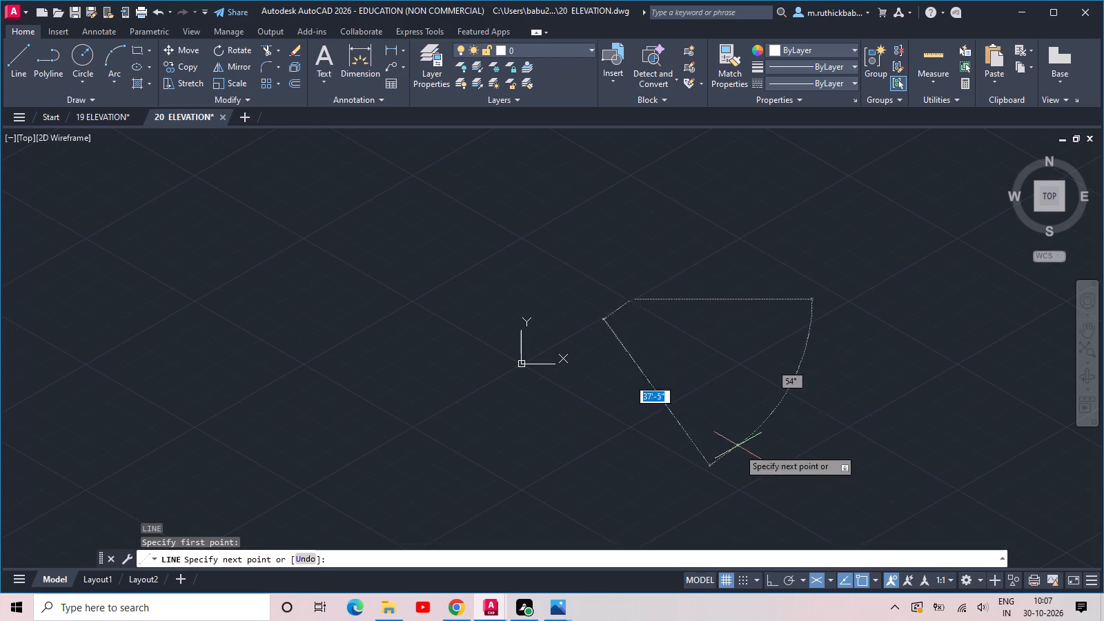
left_click(772, 589)
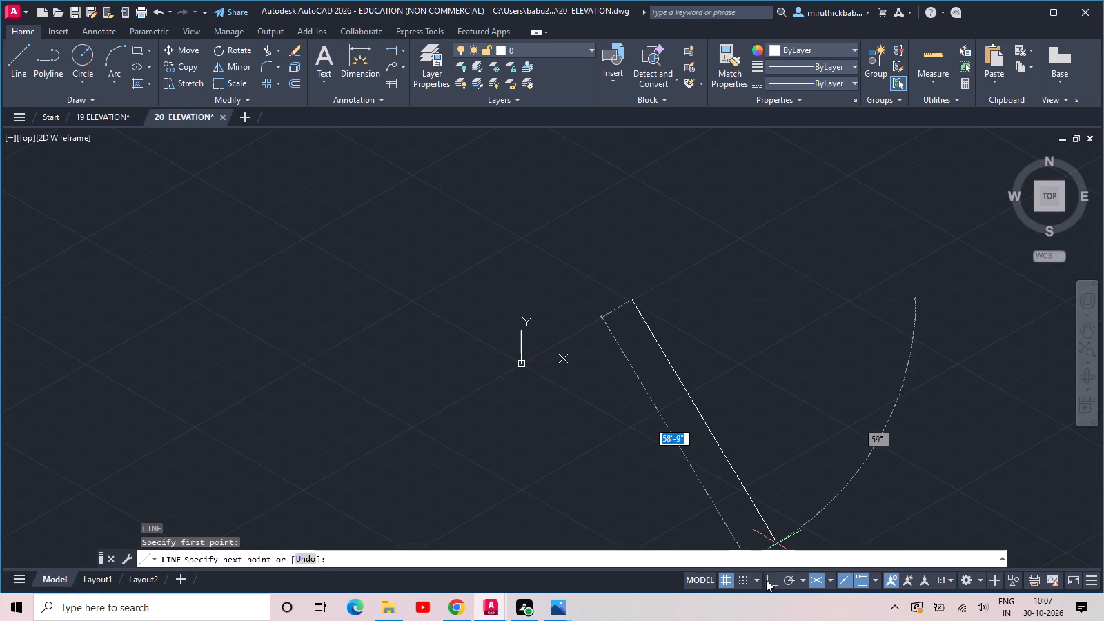
left_click(766, 580)
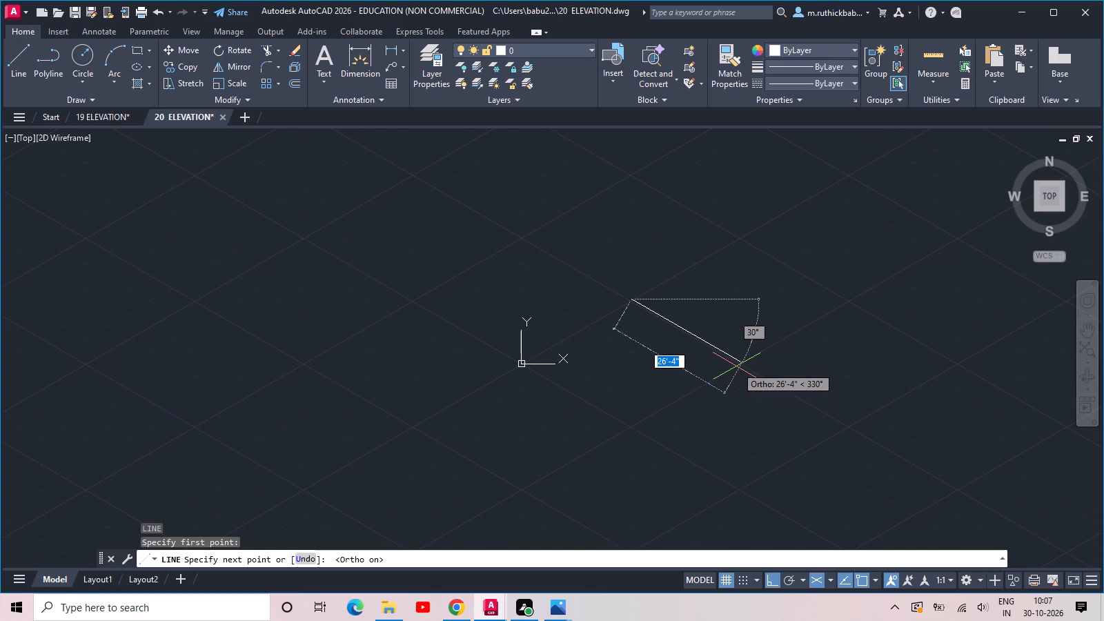
type("5'")
key("Return")
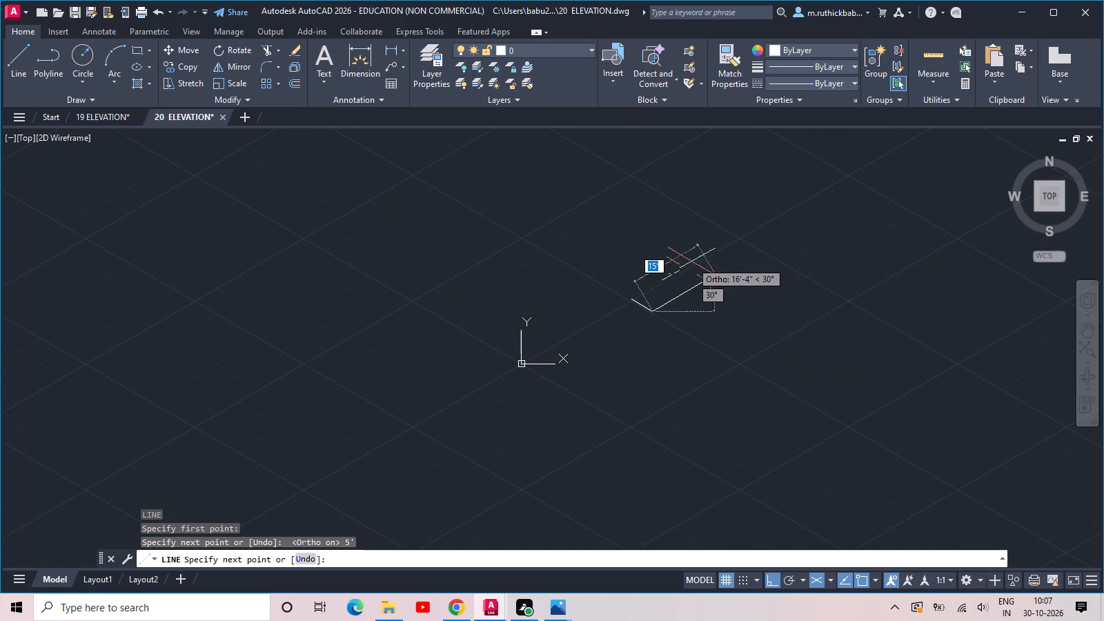
scroll(667, 280, "up", 3)
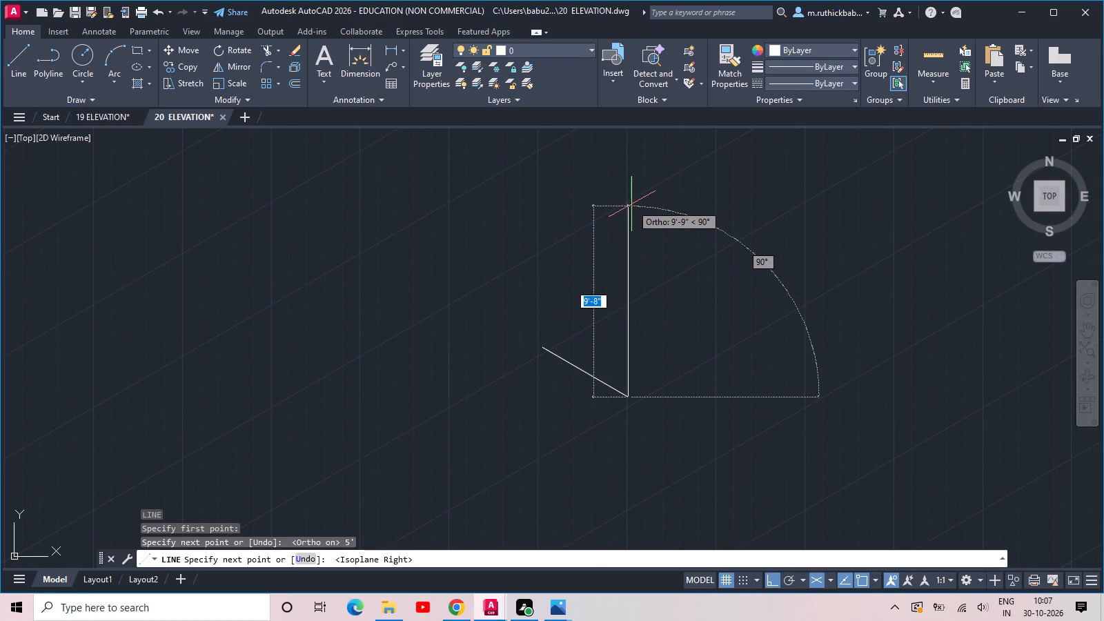
type("7'")
key("Return")
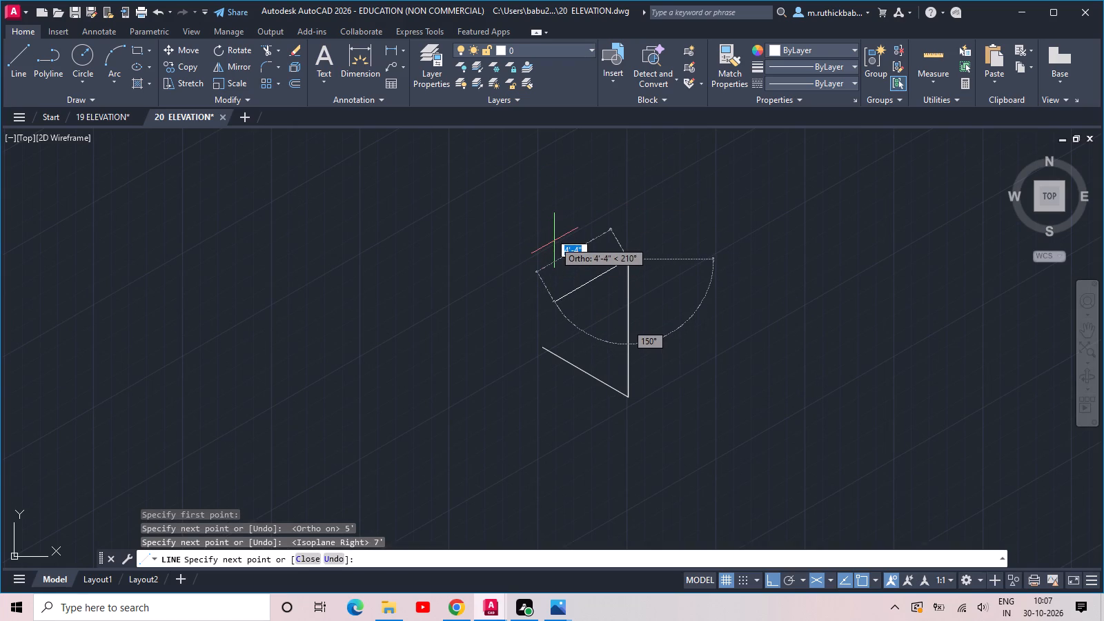
key("F5")
type("5'")
key("Return")
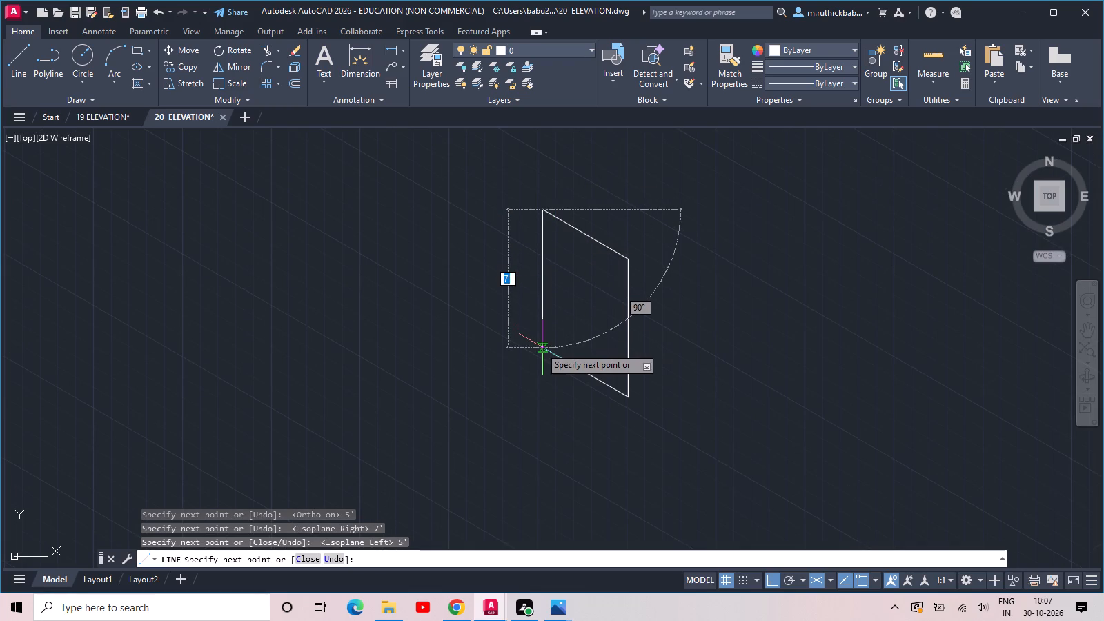
left_click(540, 347)
key("space")
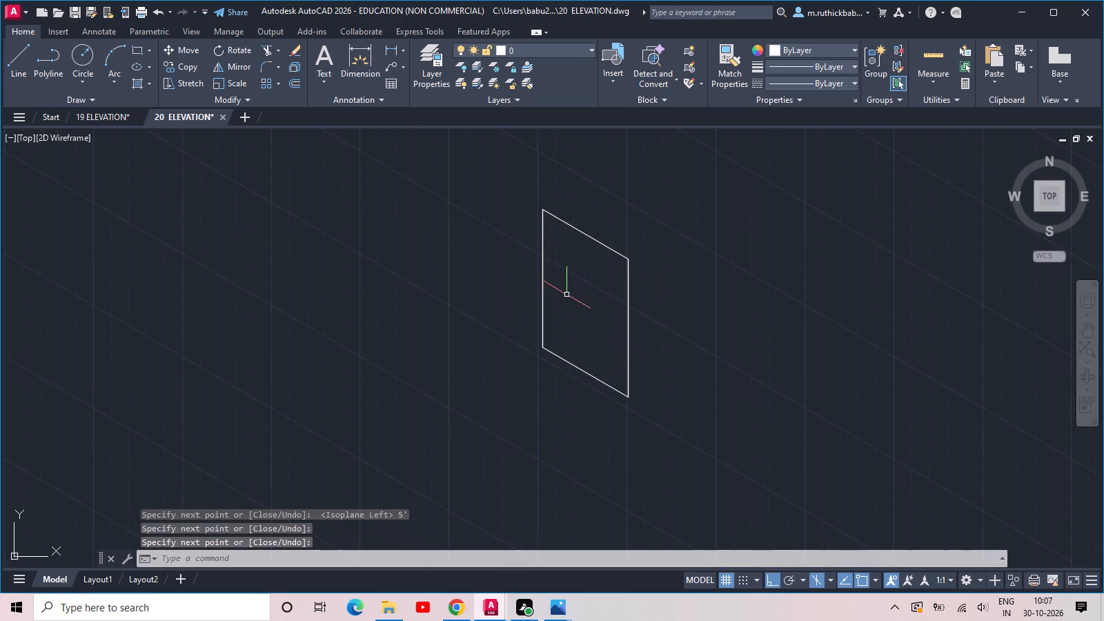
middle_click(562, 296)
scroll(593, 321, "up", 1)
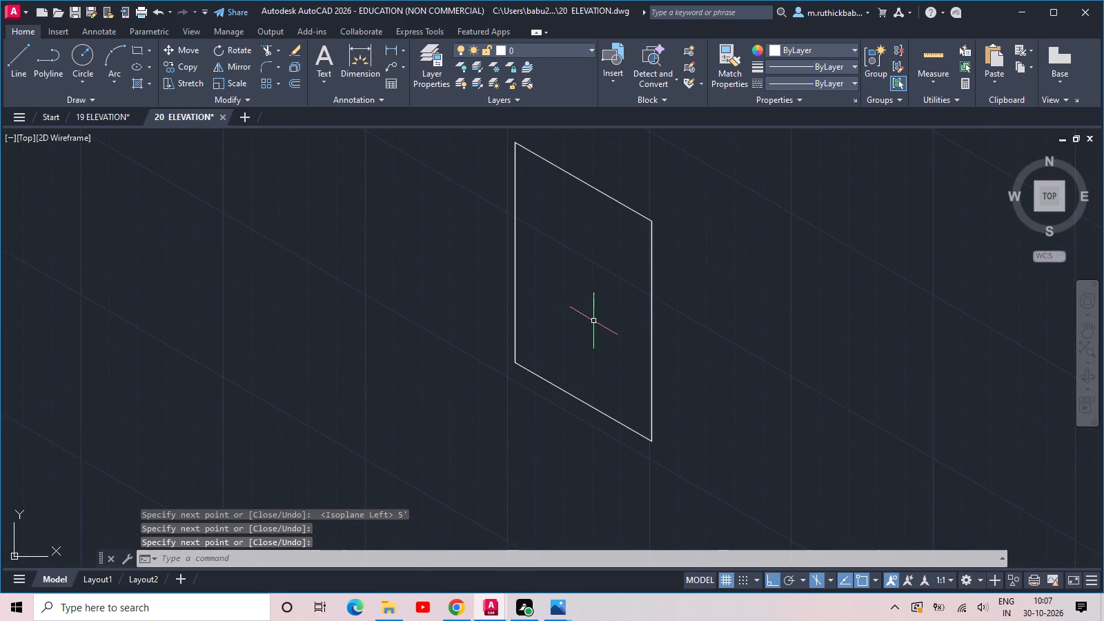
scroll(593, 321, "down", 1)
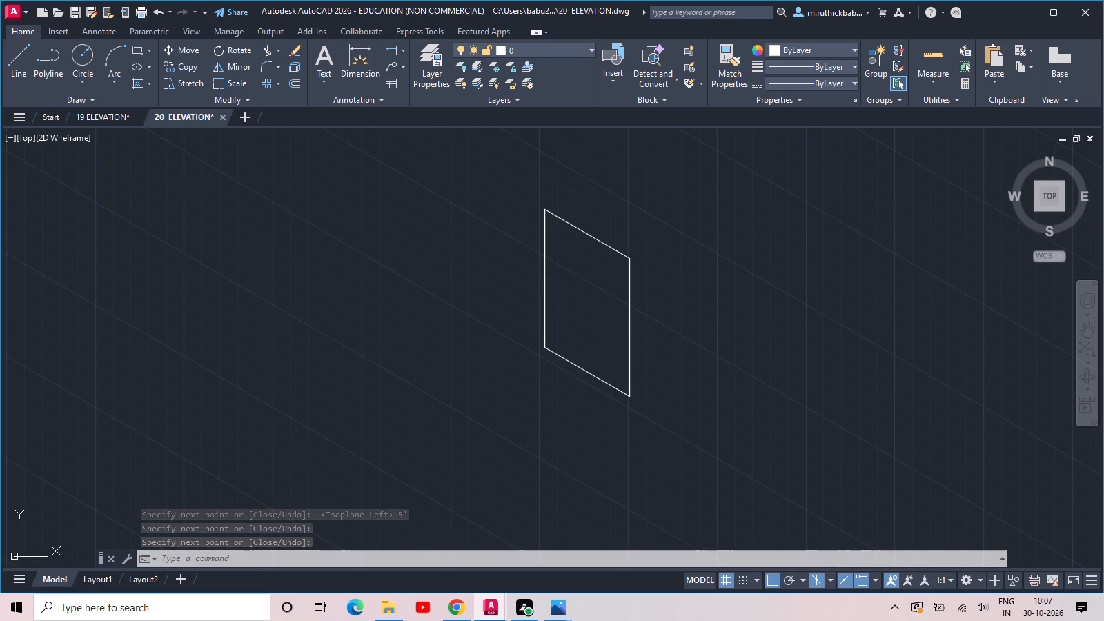
From the midpoint of the parallelogram's lower slanted edge, draw a vertical line about 4' down and a 10' line slanting down at 330°.
key("space")
middle_click_drag(621, 385, 573, 291)
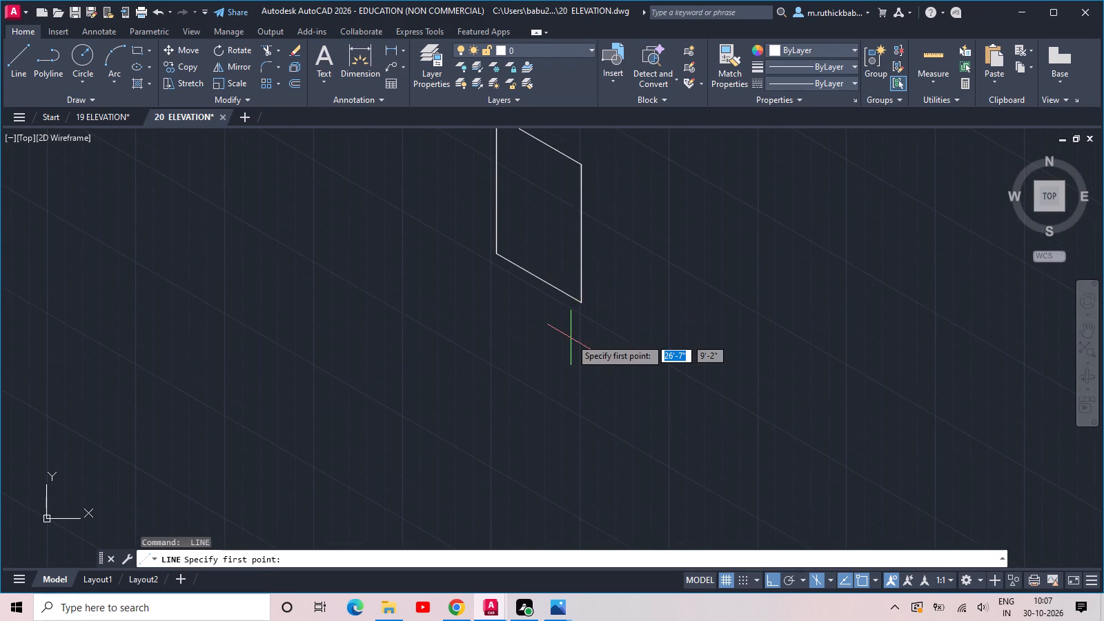
left_click(537, 281)
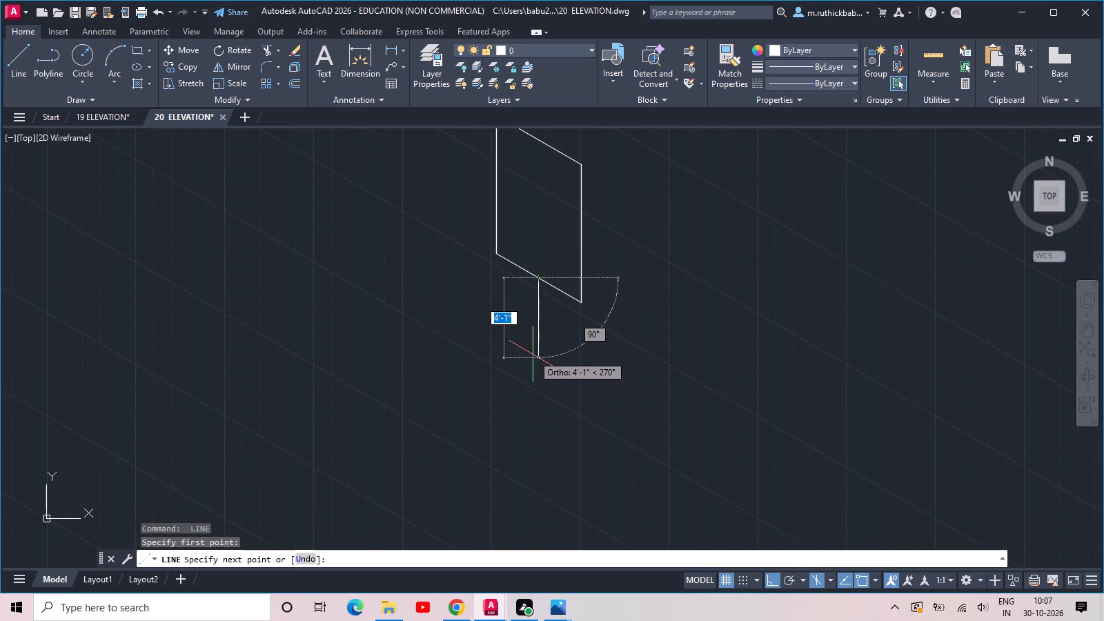
left_click(533, 355)
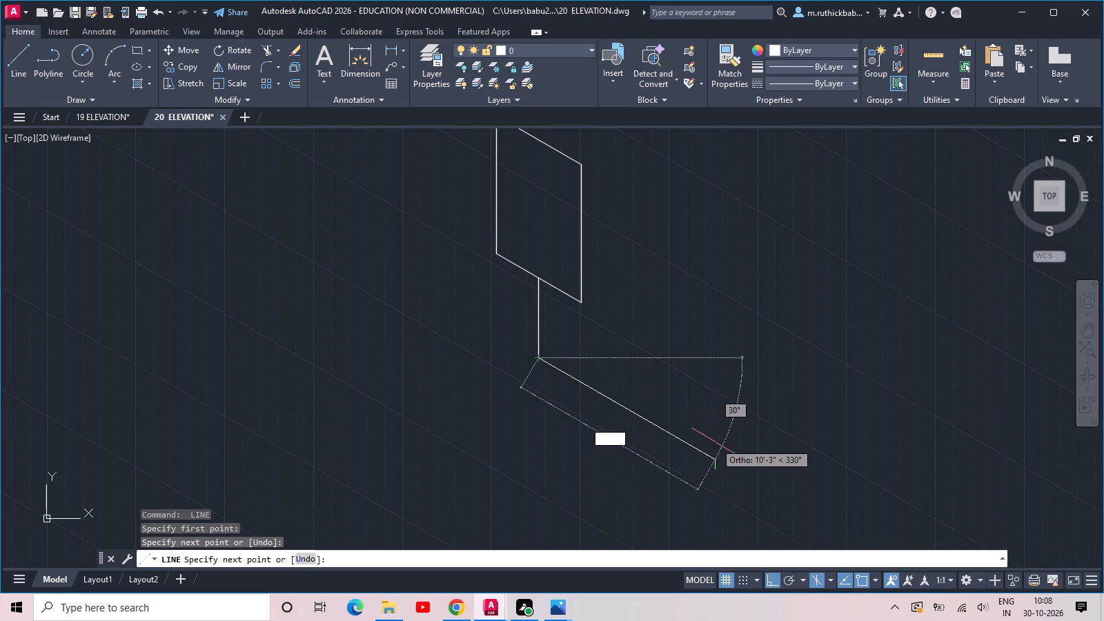
type("10'")
key("Return")
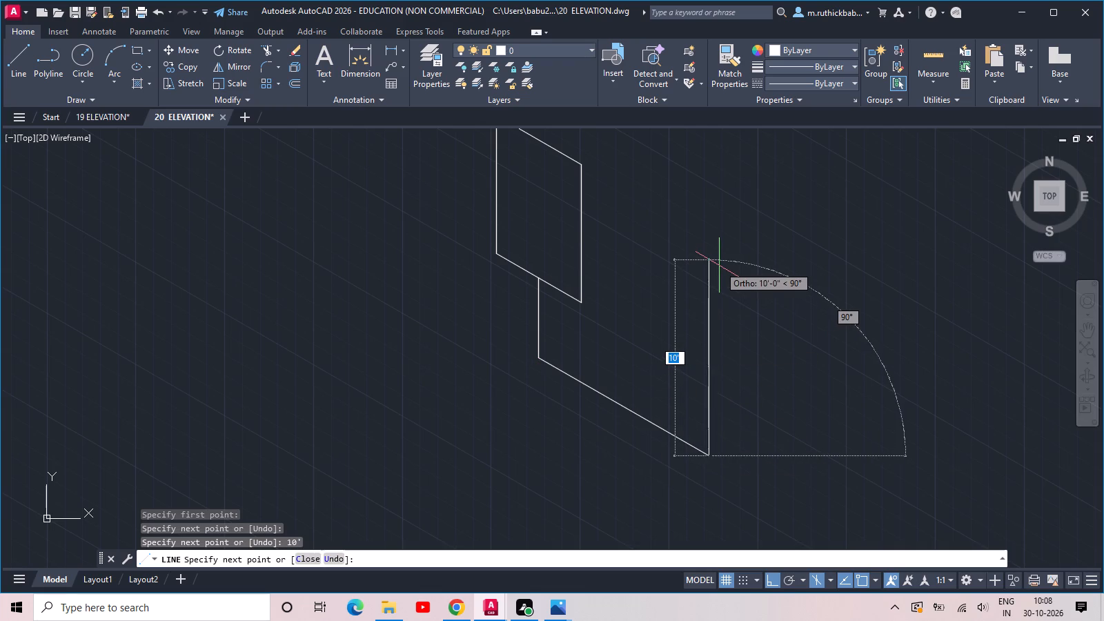
Complete the L-shaped band with a vertical end line and a slanted inner edge about 7'-6" long, joined up to the parallelogram's lower corner.
scroll(719, 266, "down", 1)
middle_click_drag(724, 252, 638, 273)
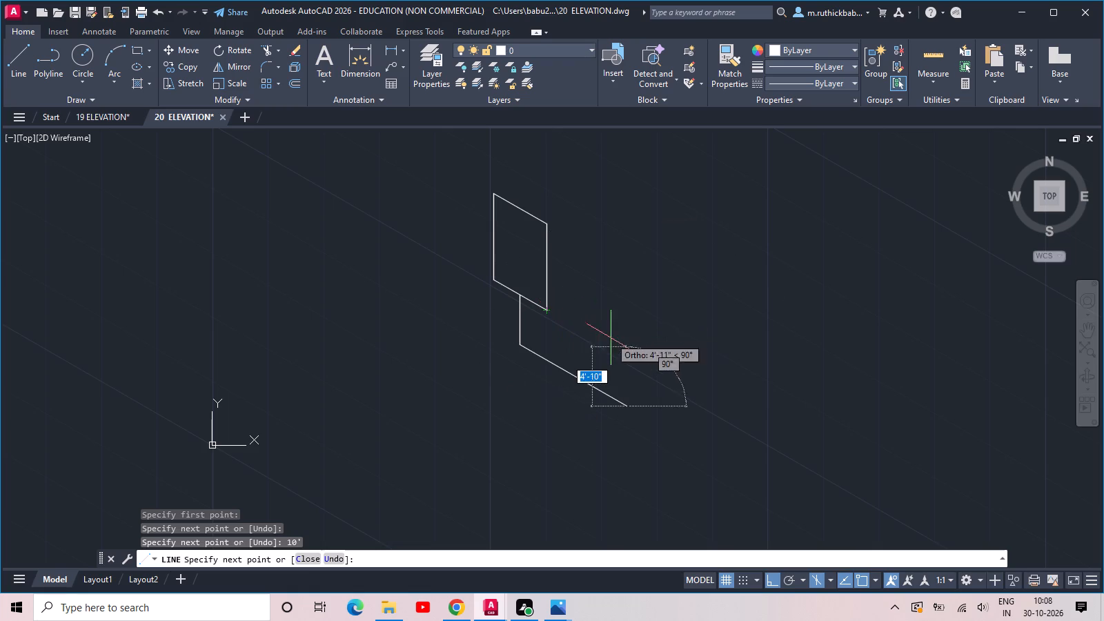
left_click(631, 357)
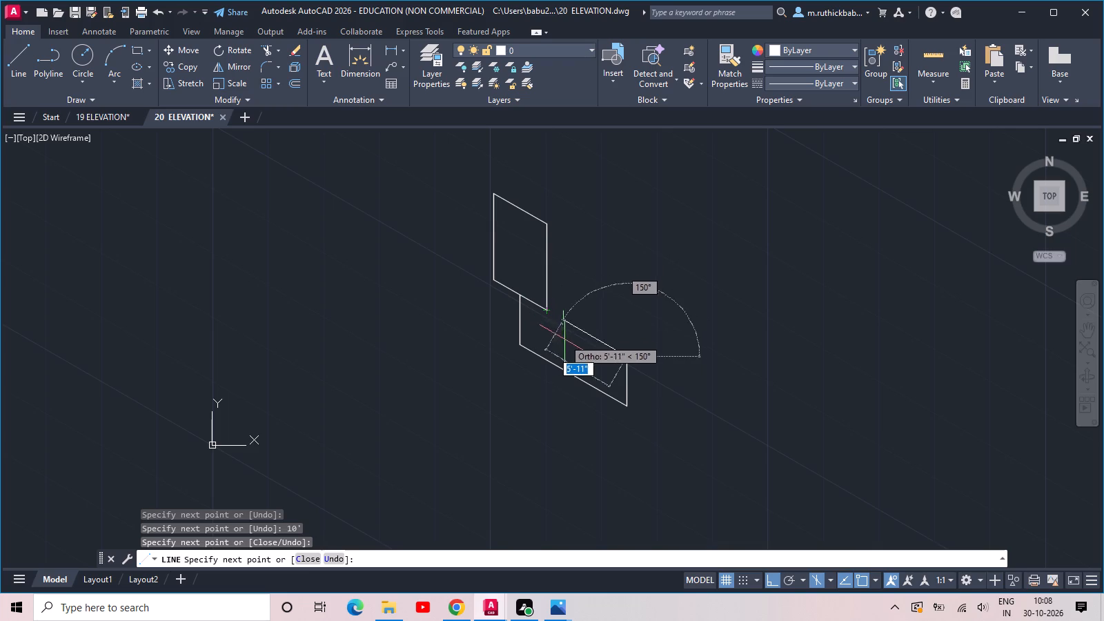
left_click(620, 377)
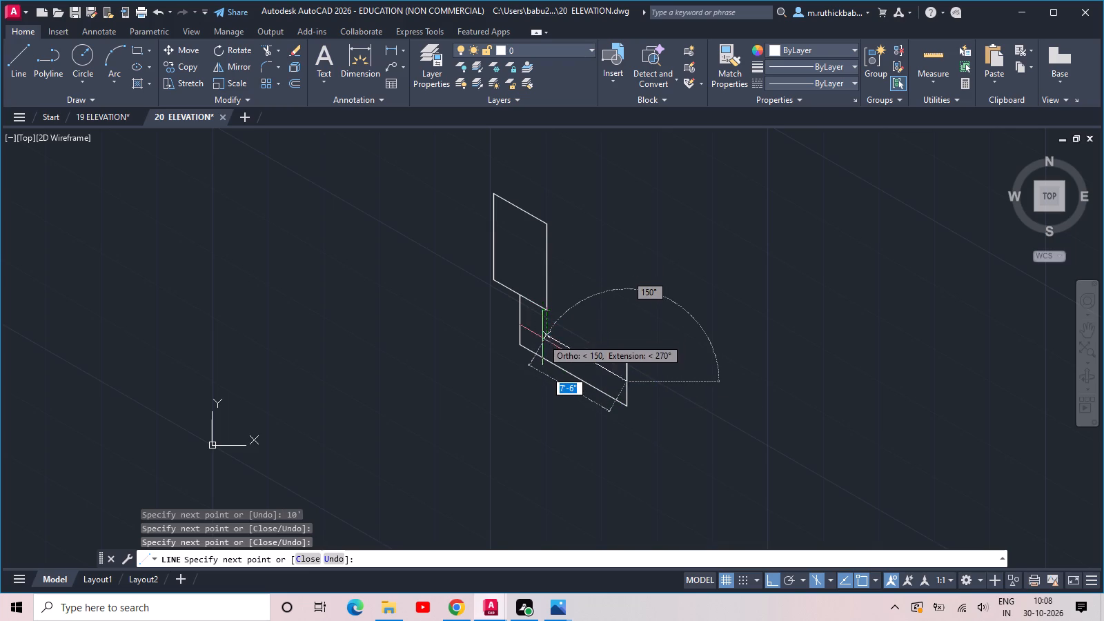
scroll(546, 335, "up", 2)
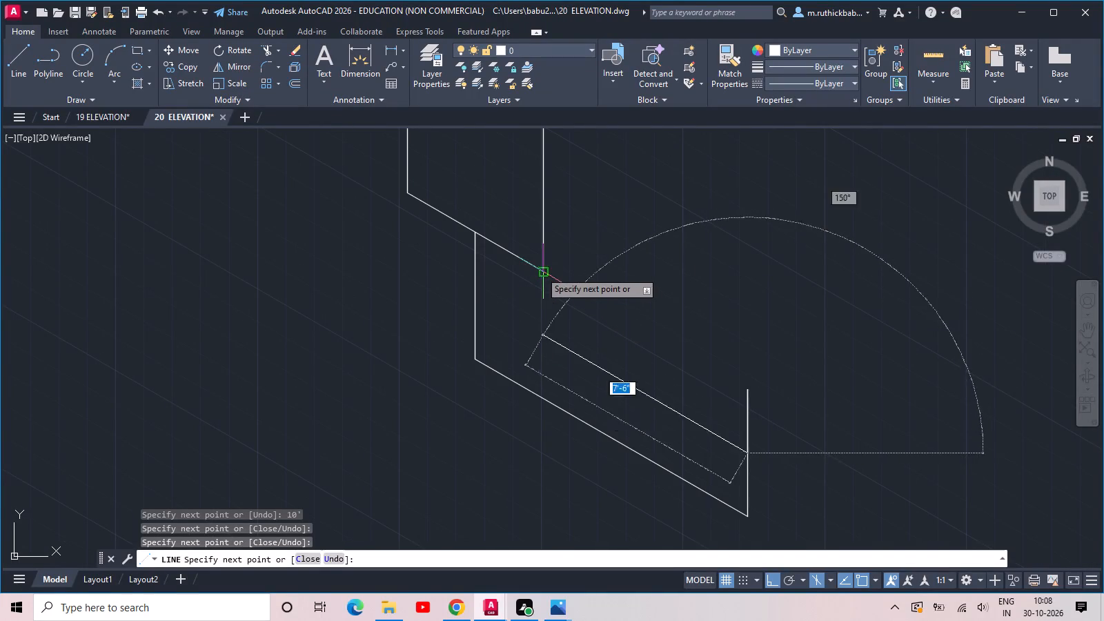
left_click(544, 335)
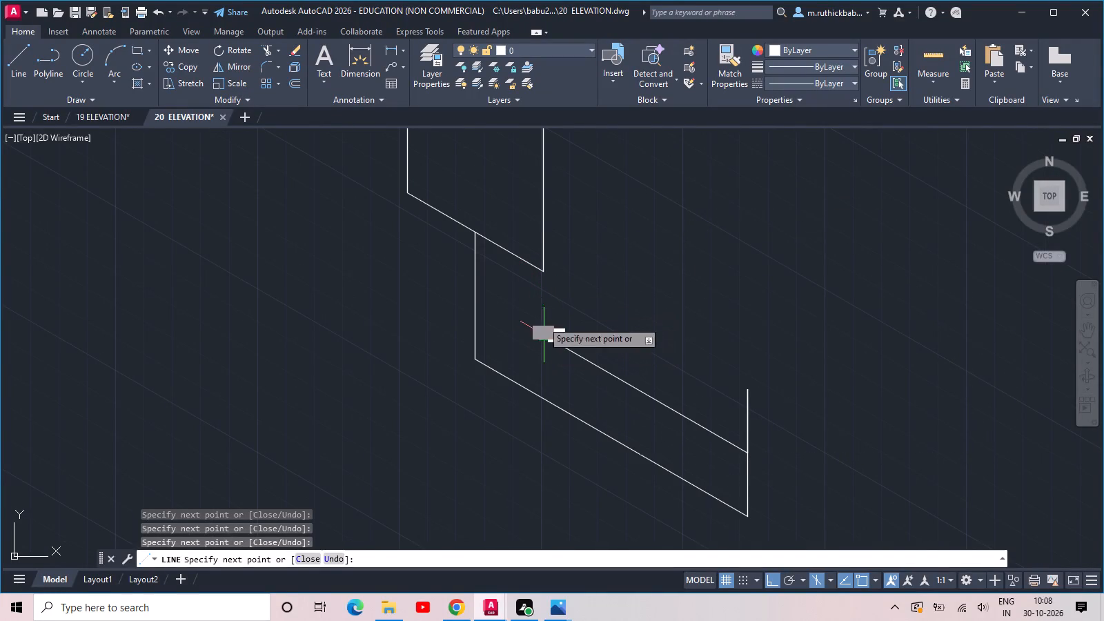
left_click(544, 269)
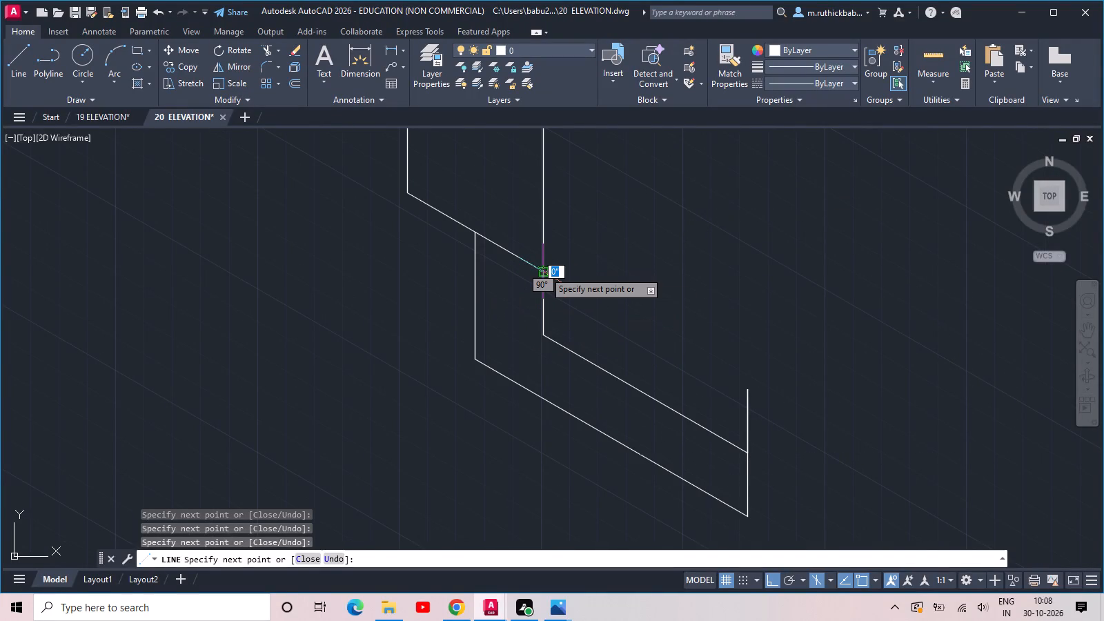
key("space")
Start a line on the band's inner slanted edge, partway towards its far end, and draw its first segment vertically upward.
middle_click_drag(661, 363, 585, 391)
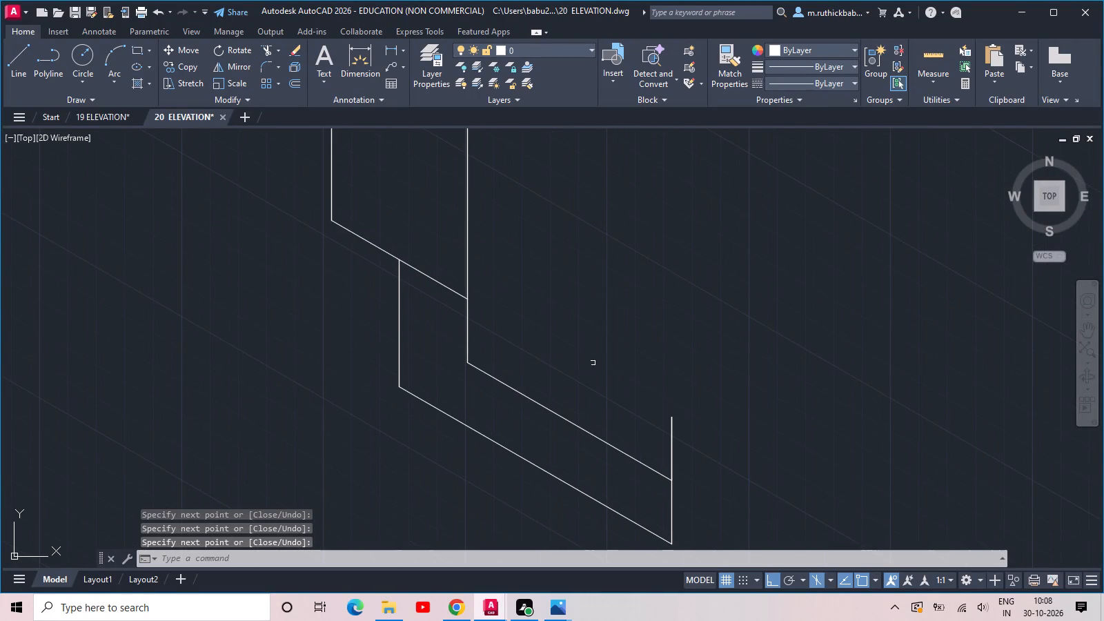
scroll(599, 346, "down", 2)
middle_click_drag(599, 328, 557, 328)
key("space")
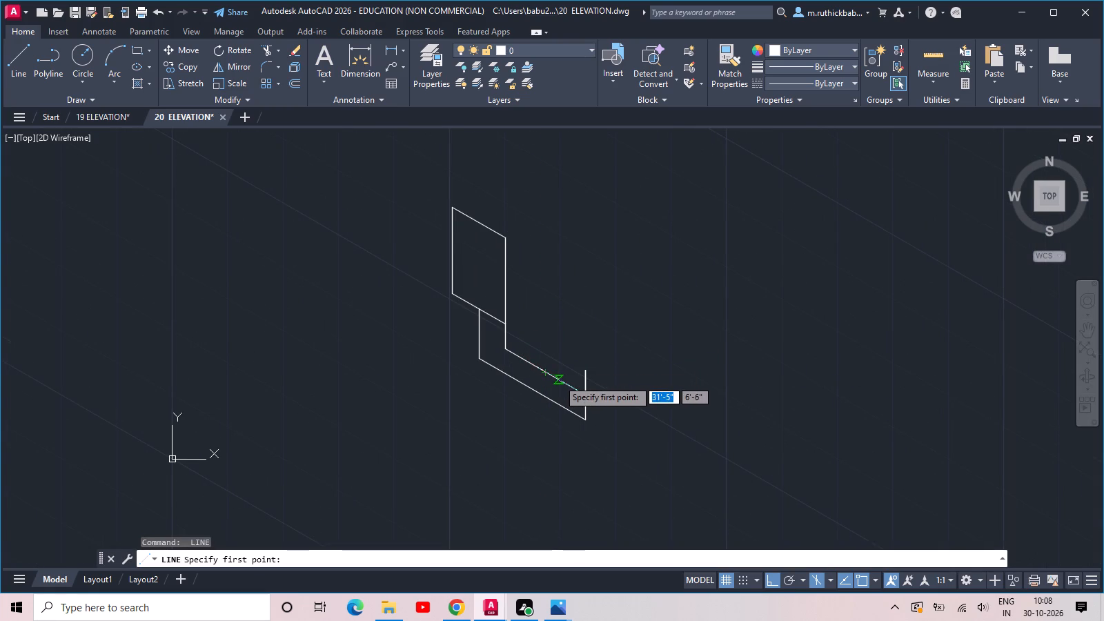
left_click(558, 379)
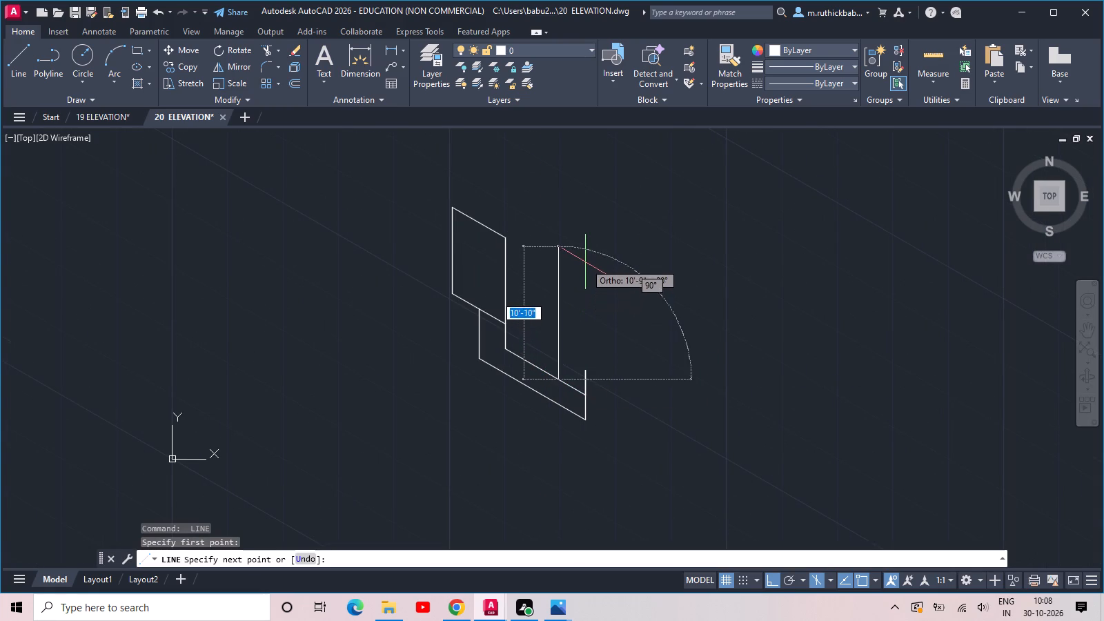
left_click(573, 310)
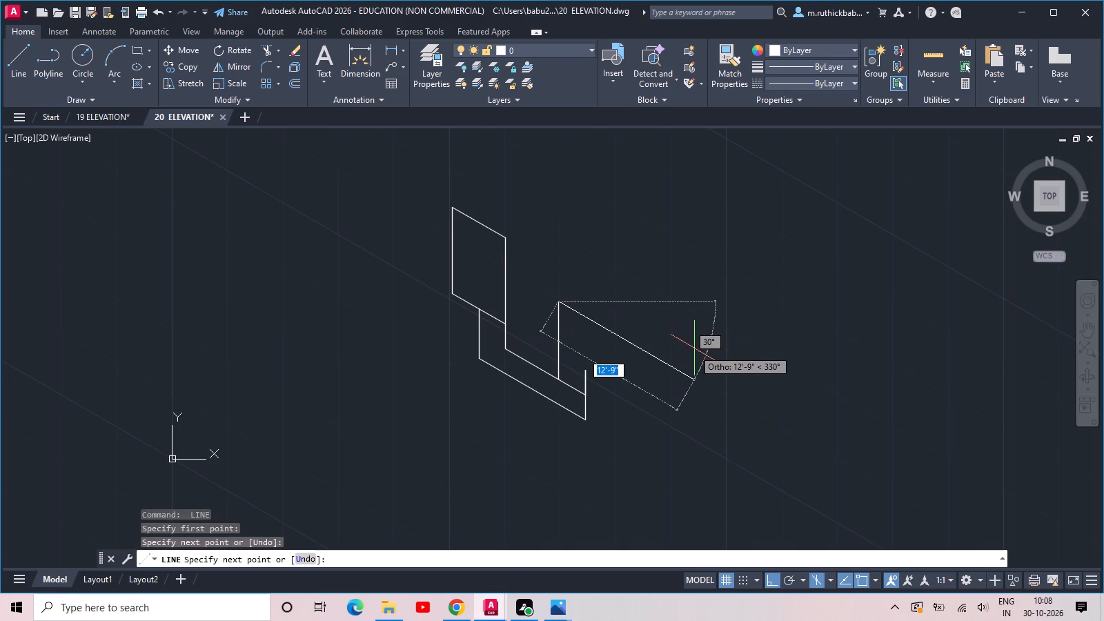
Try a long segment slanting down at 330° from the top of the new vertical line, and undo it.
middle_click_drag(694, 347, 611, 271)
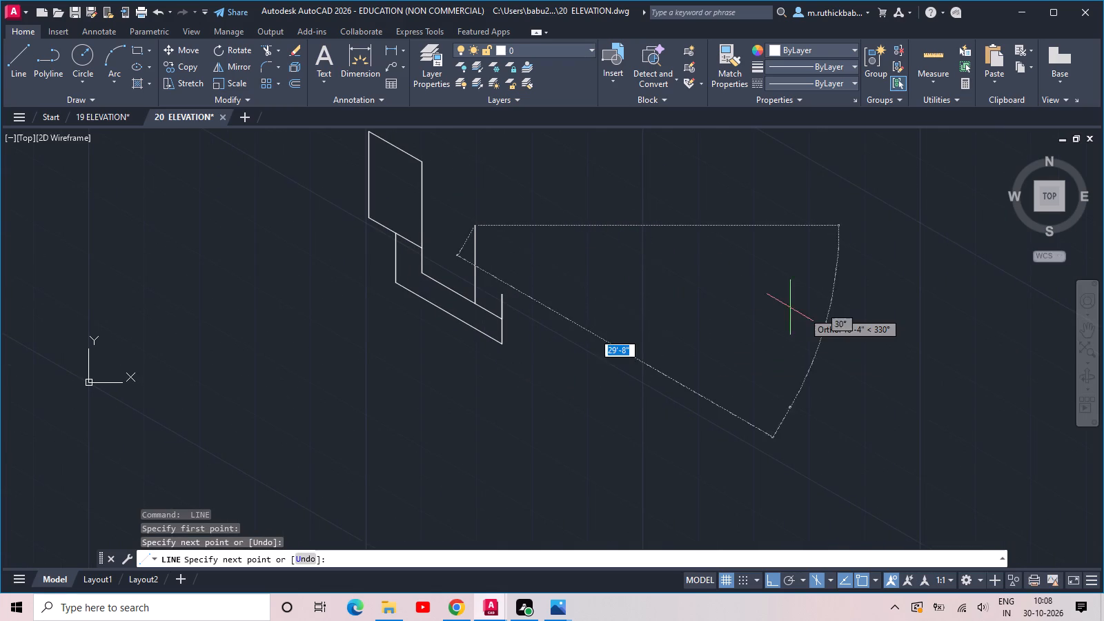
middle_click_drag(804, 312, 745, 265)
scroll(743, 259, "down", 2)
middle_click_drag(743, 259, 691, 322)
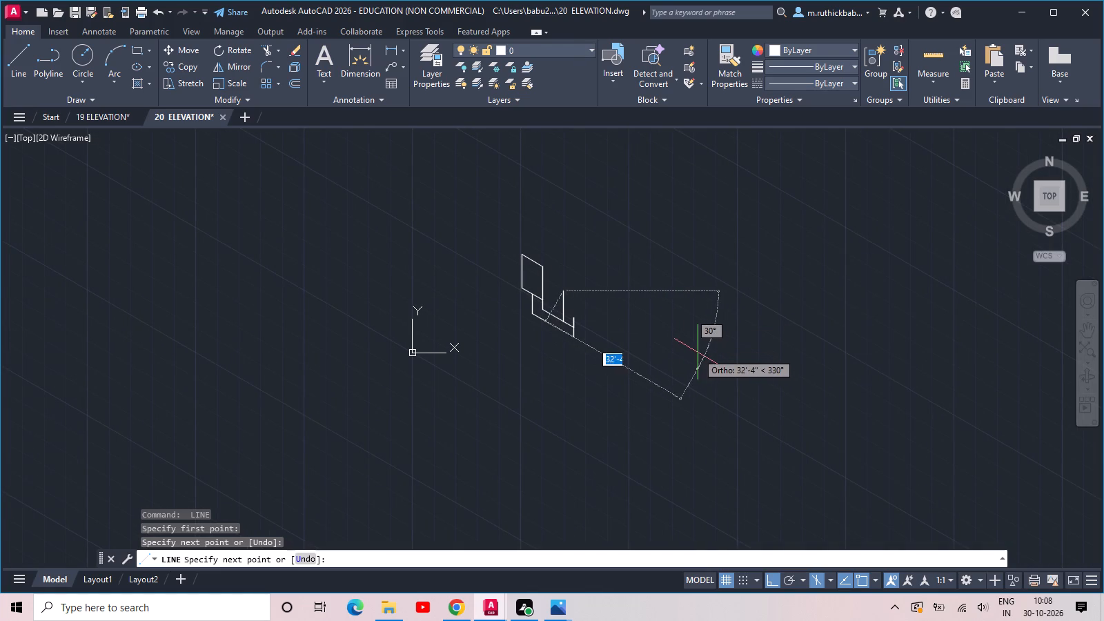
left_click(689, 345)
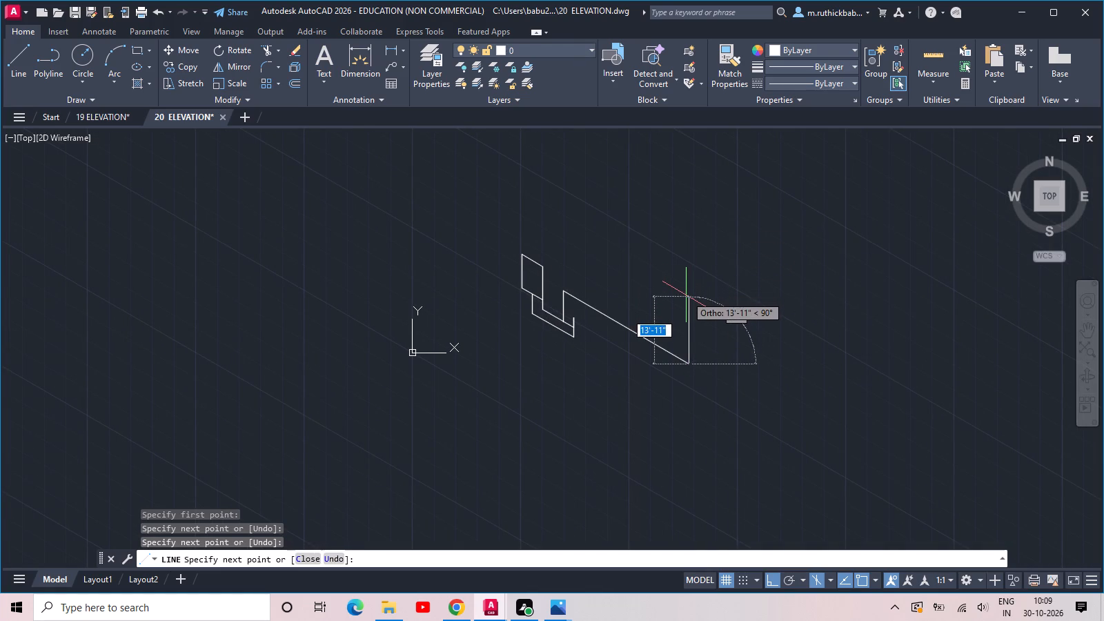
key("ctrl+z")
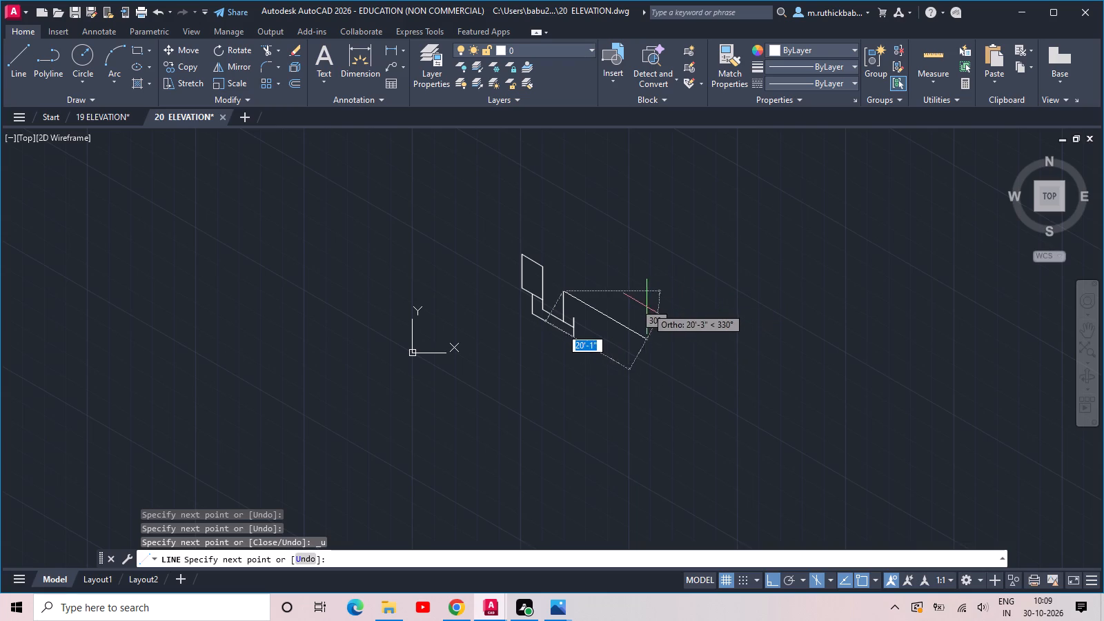
Continue the outline with a segment about 18' slanting down at 330°, a vertical about 11' up, and one about 5'-6" back at 150°.
scroll(622, 310, "up", 2)
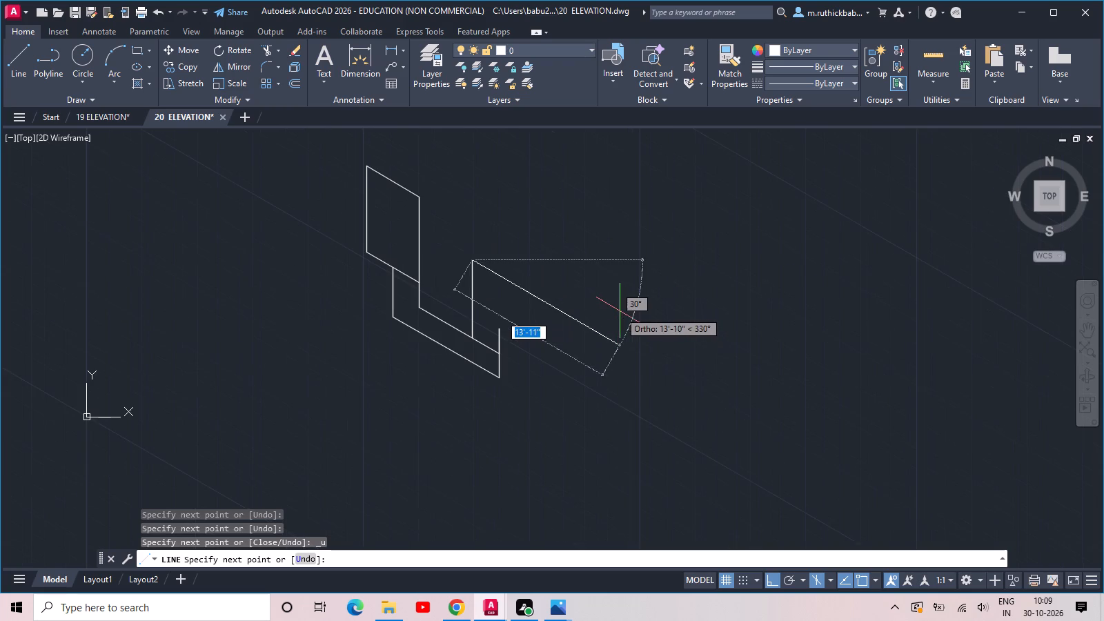
left_click(661, 340)
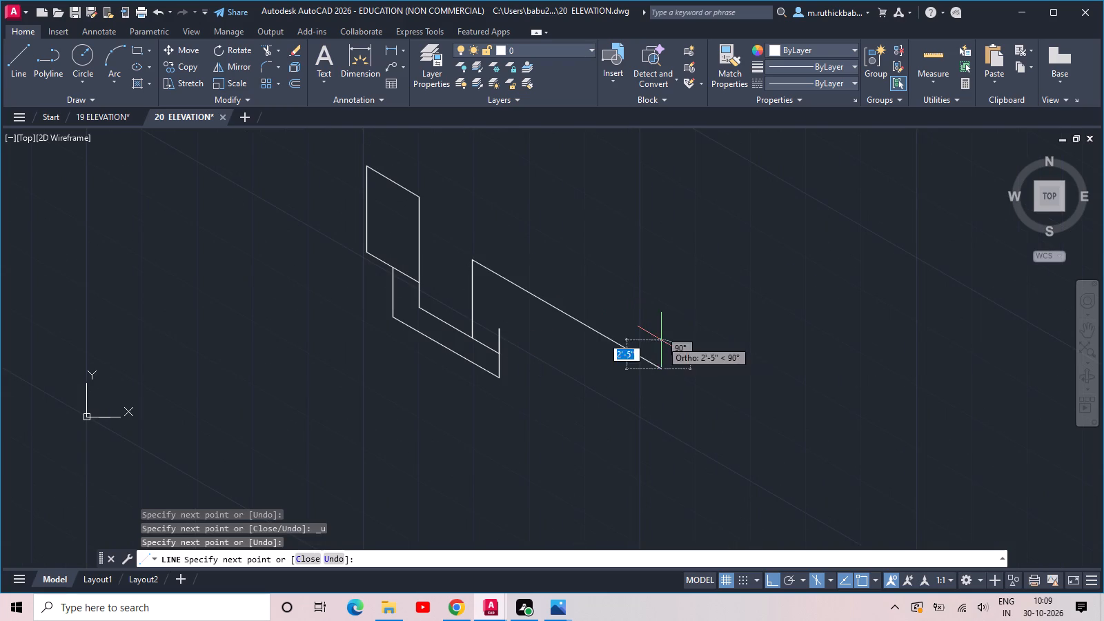
middle_click_drag(662, 206, 664, 277)
scroll(664, 277, "down", 1)
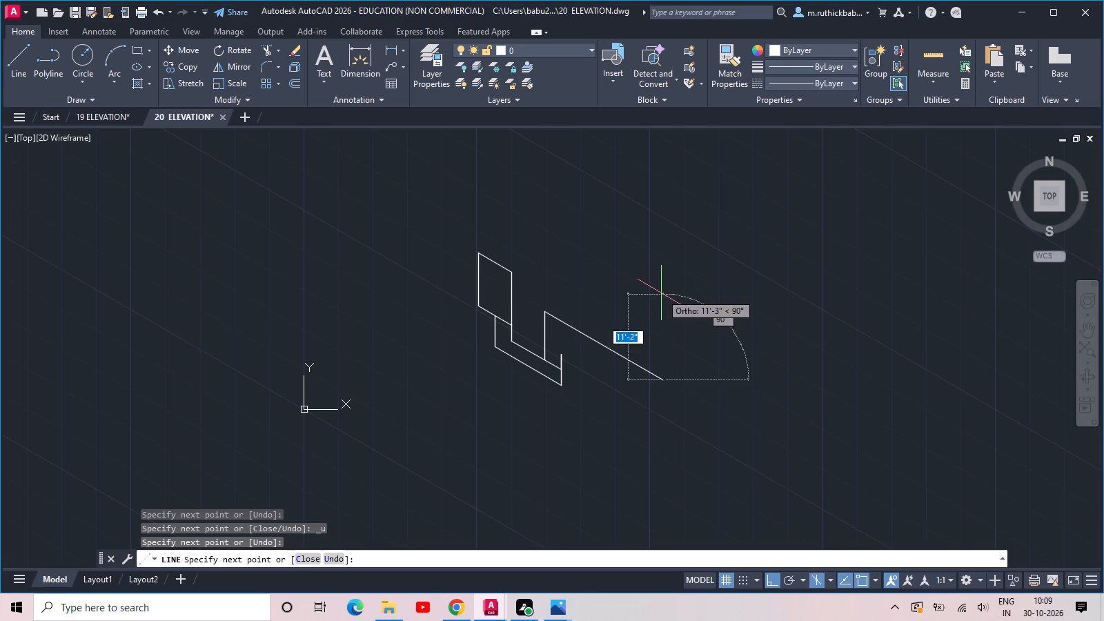
left_click(661, 295)
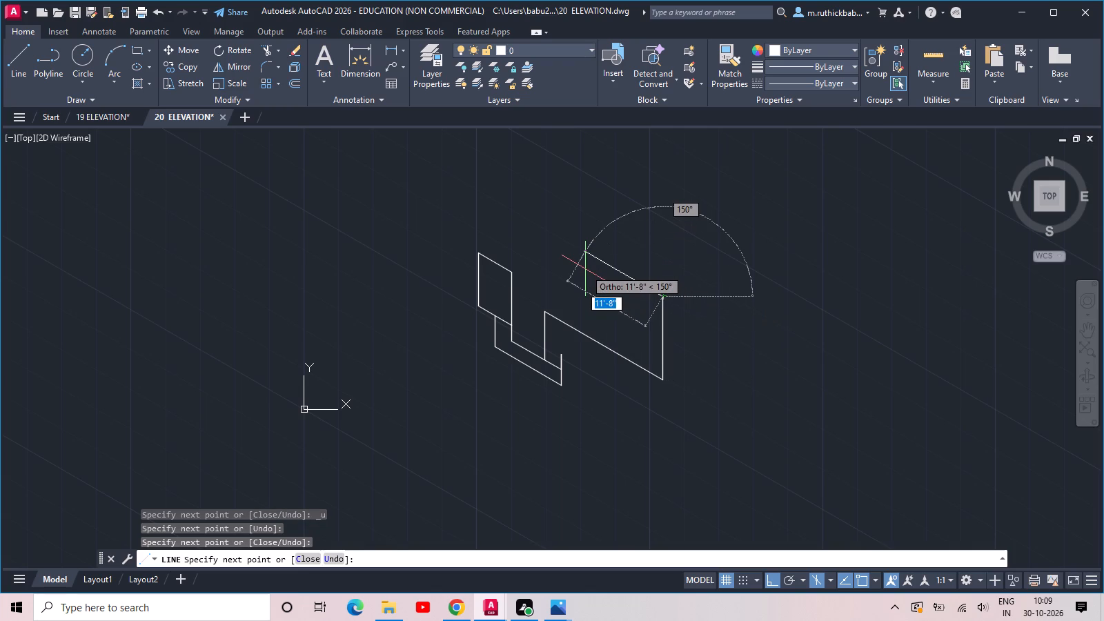
scroll(633, 290, "up", 1)
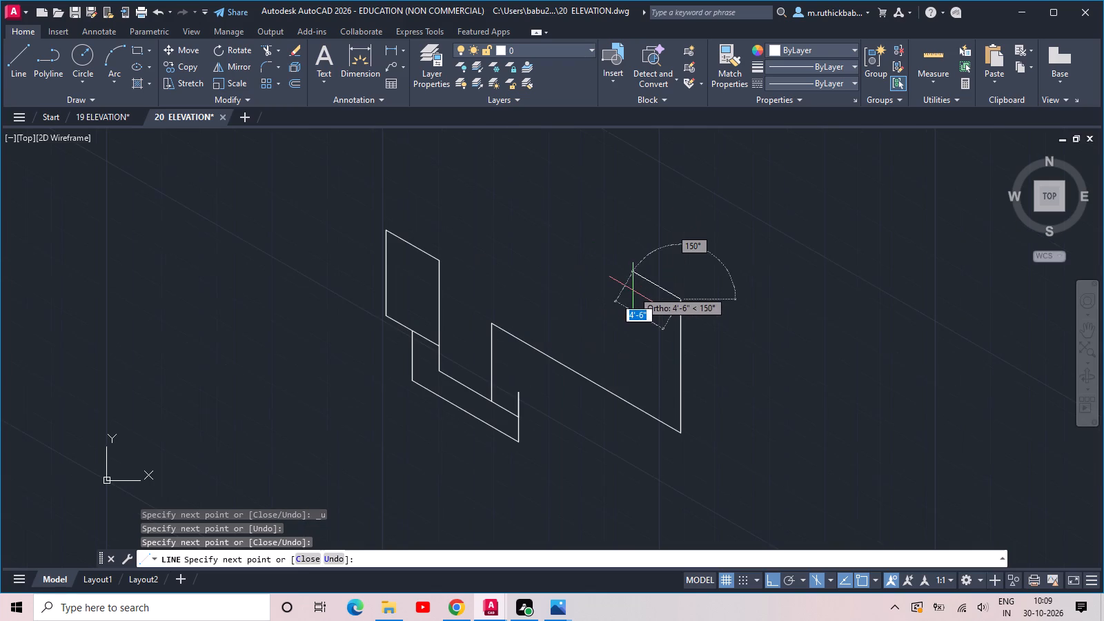
left_click(621, 284)
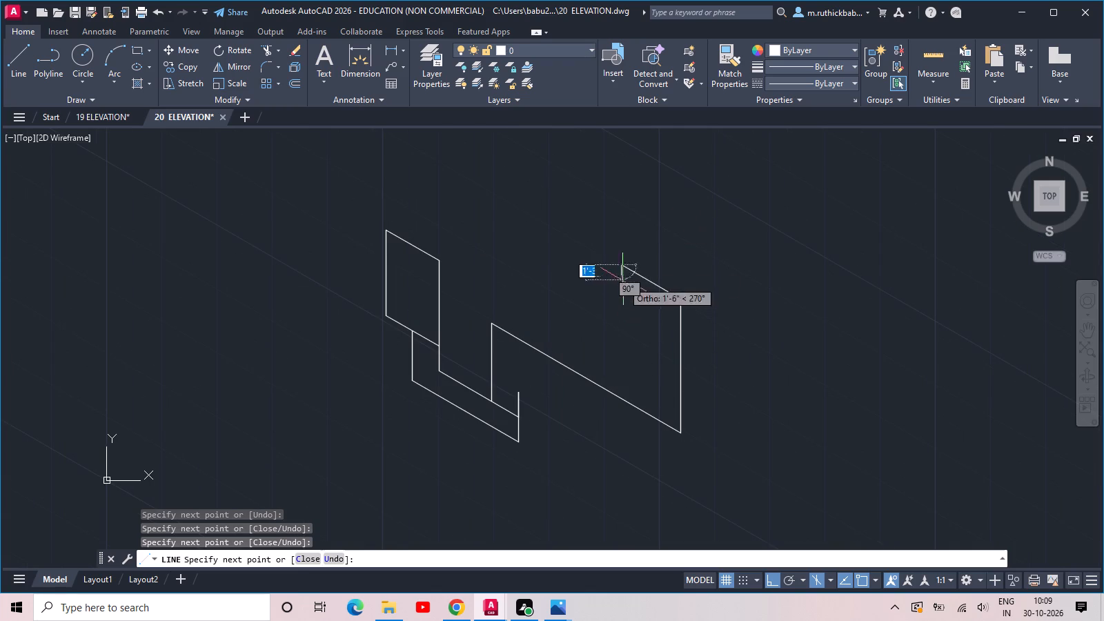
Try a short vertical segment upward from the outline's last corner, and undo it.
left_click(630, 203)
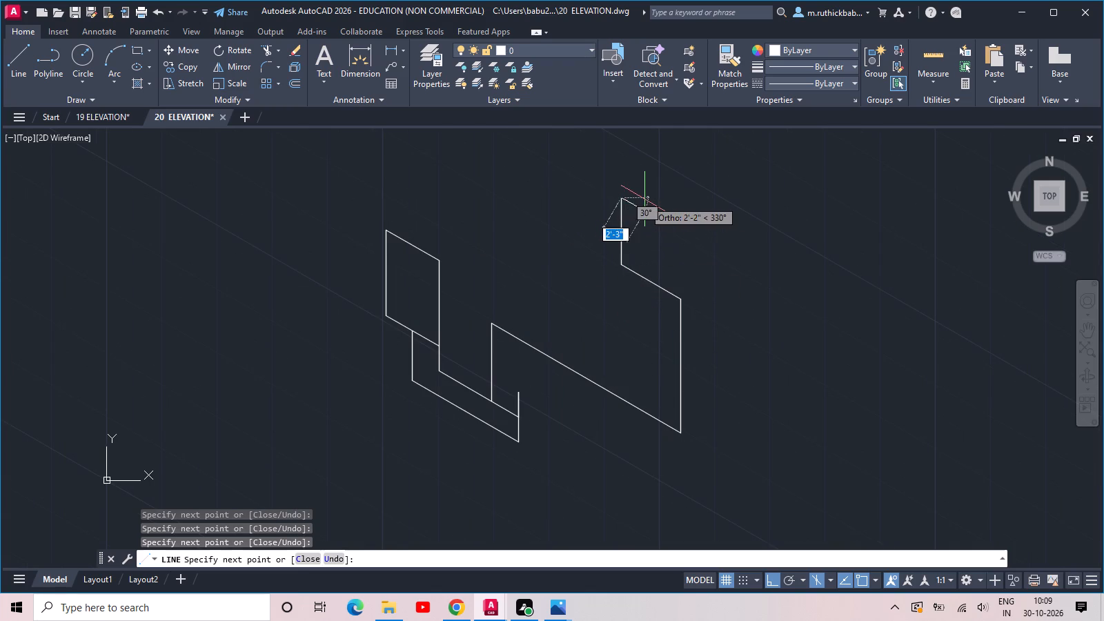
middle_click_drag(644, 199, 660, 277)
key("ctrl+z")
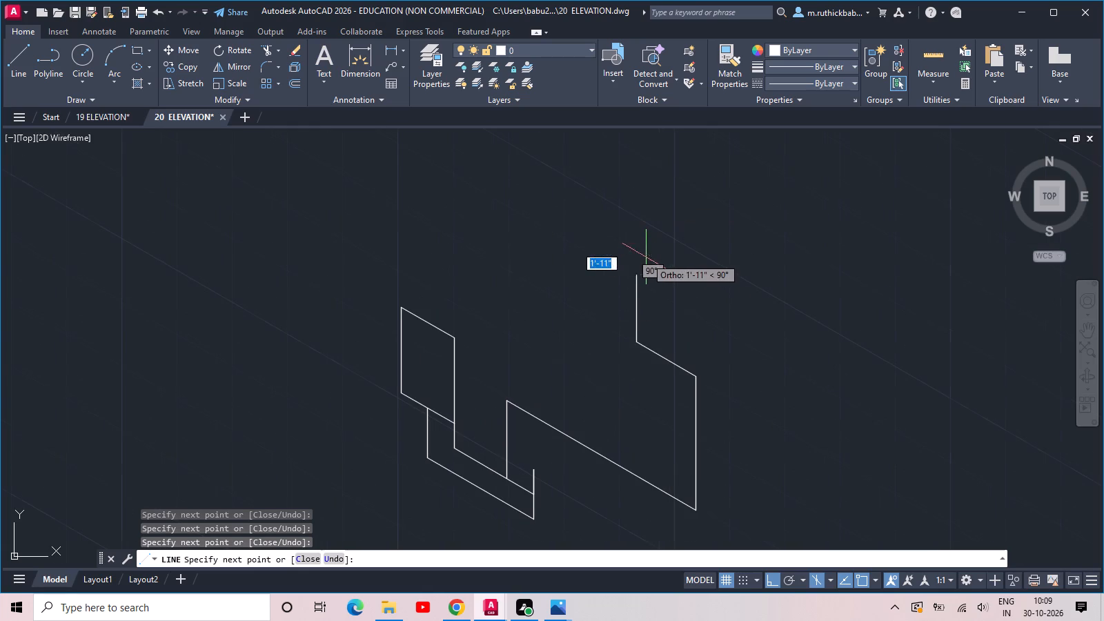
Continue the stepped outline about 9' up, 9' back at 150°, 6' down, 4' back at 150°, and 9'-3" up.
middle_click_drag(653, 207, 668, 305)
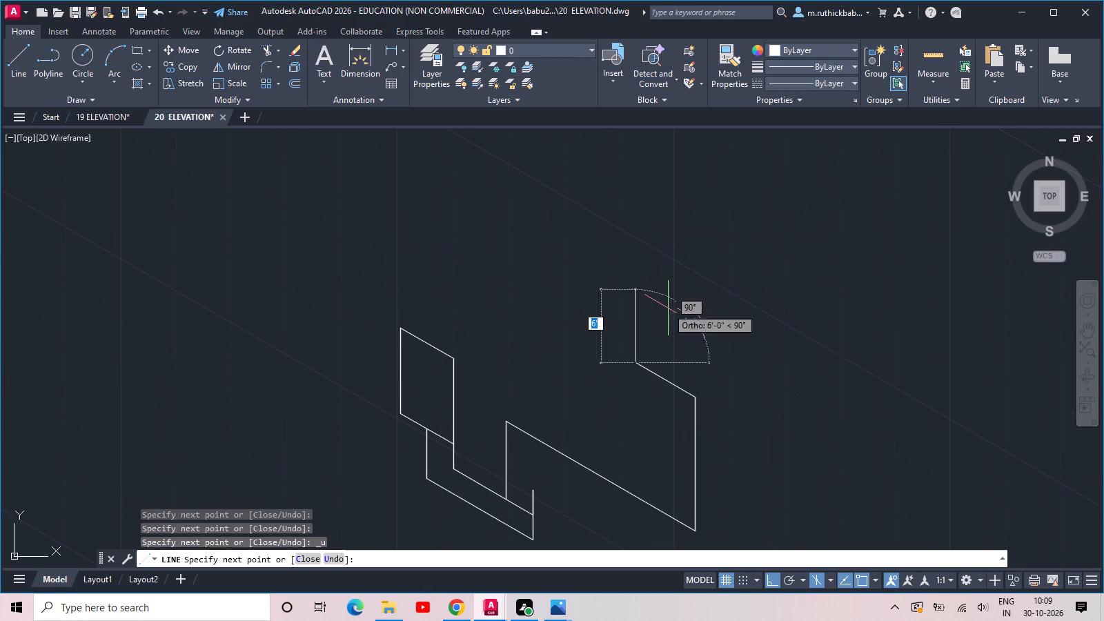
left_click(651, 260)
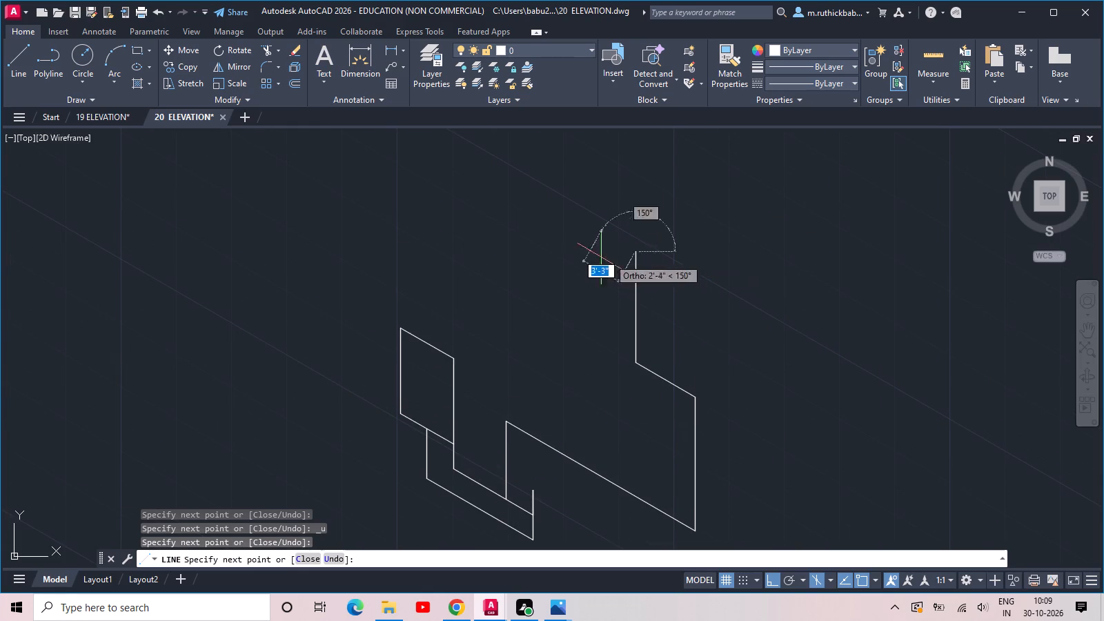
left_click(542, 231)
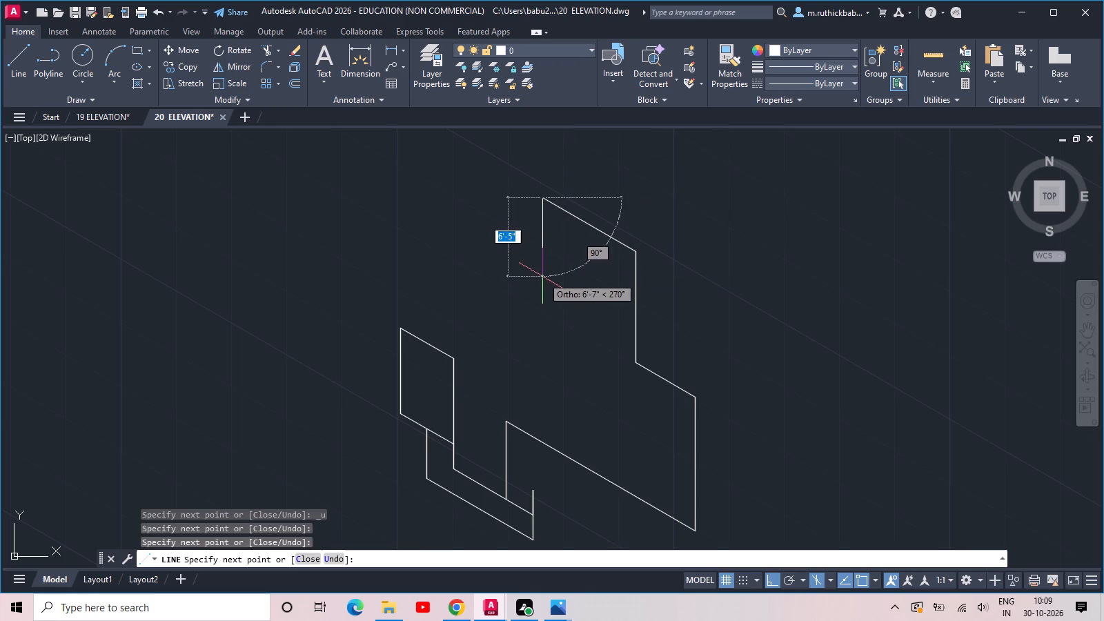
left_click(544, 271)
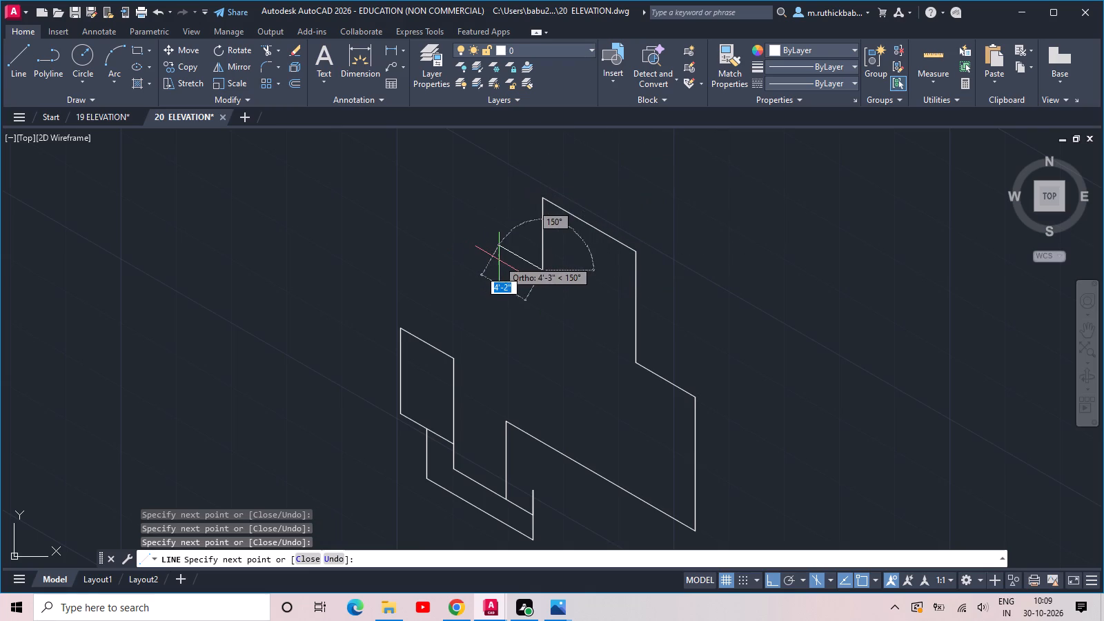
left_click(500, 260)
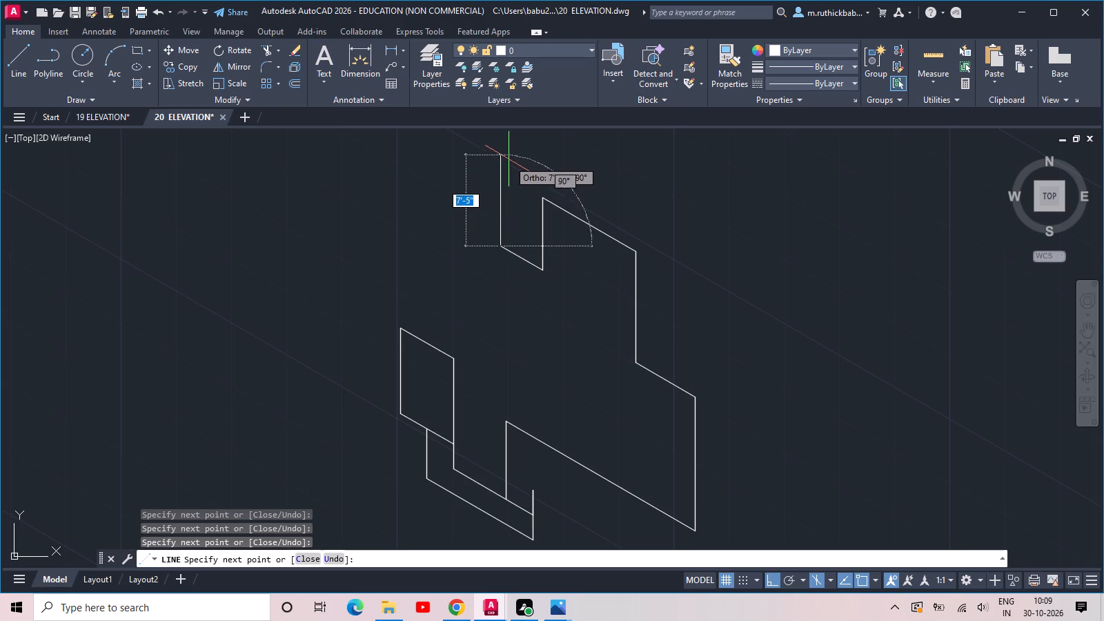
middle_click_drag(509, 148, 509, 262)
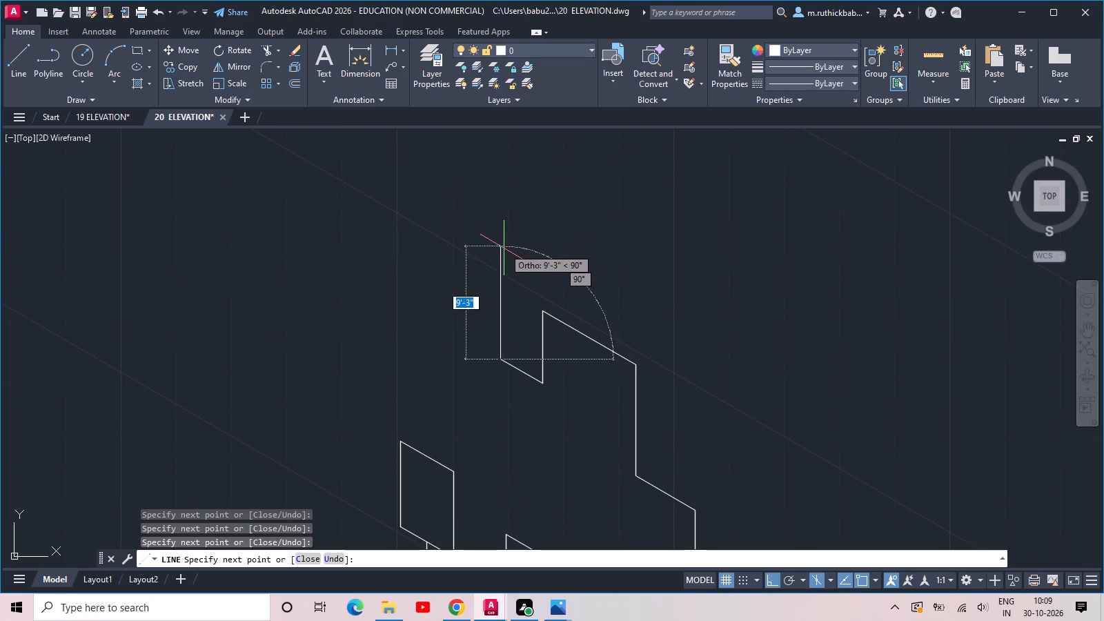
left_click(504, 248)
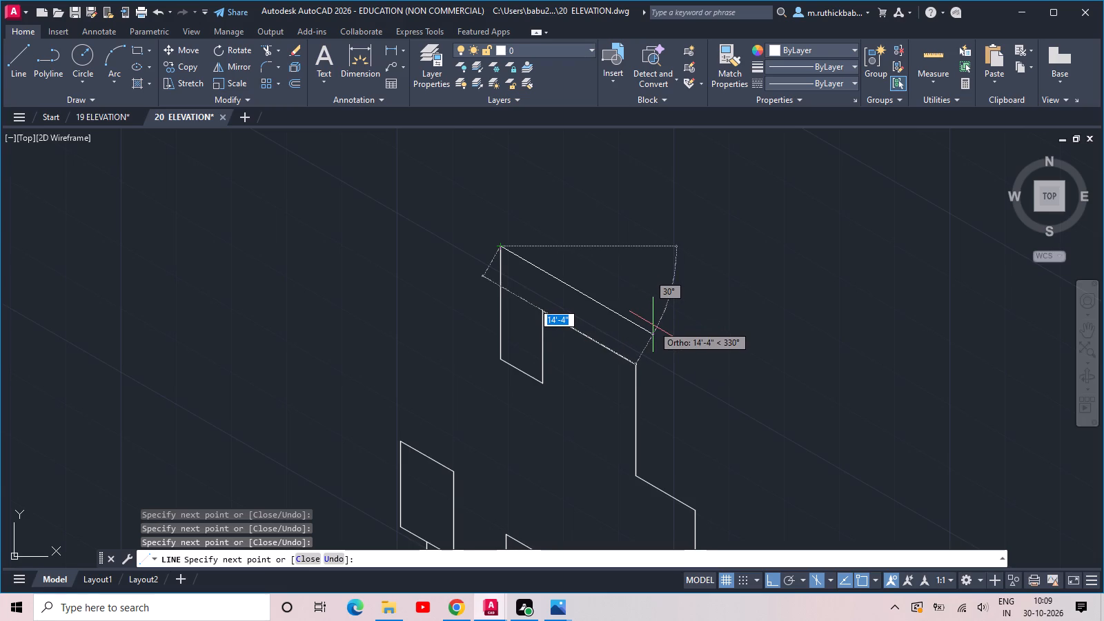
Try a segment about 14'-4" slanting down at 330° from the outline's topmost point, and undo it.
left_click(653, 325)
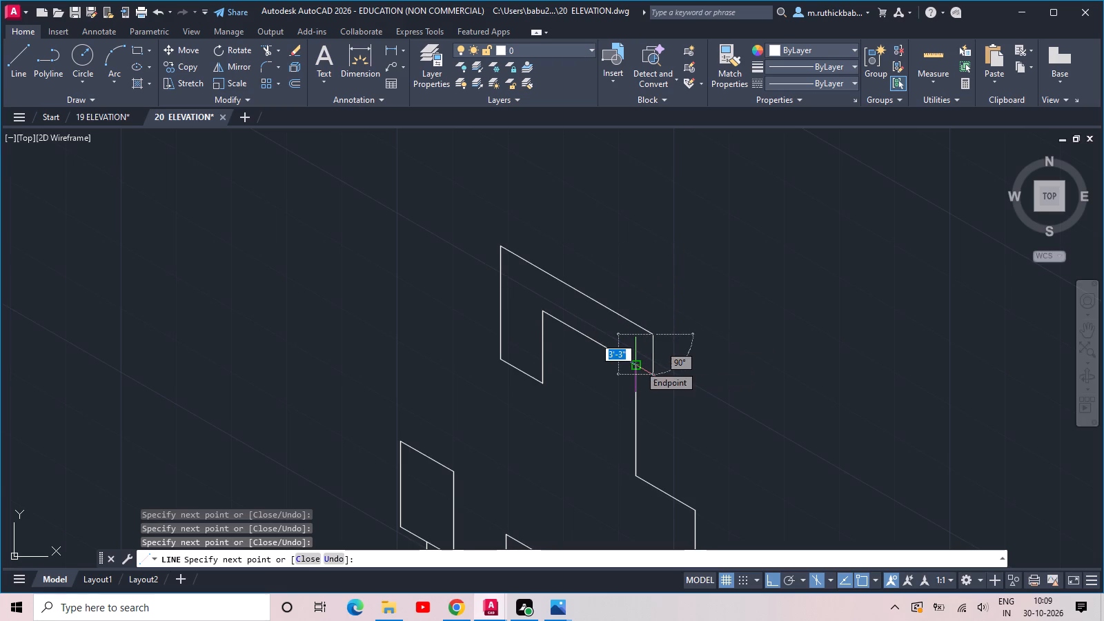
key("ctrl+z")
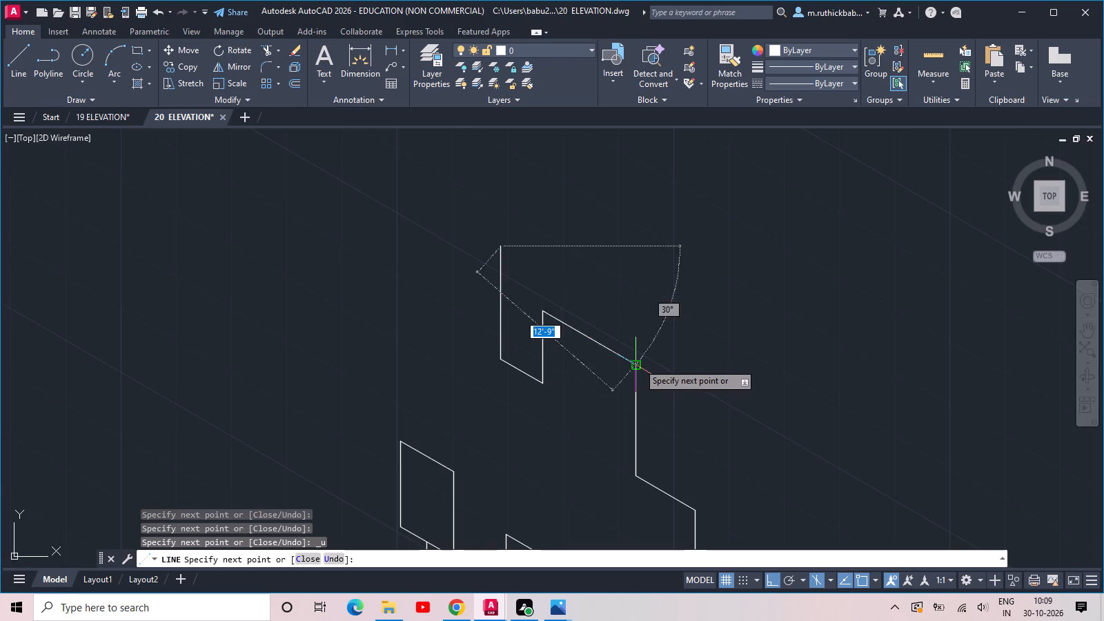
Close the upper stepped outline with a 330° segment from its topmost point and a vertical about 3'-3" down to the existing corner.
left_click(635, 322)
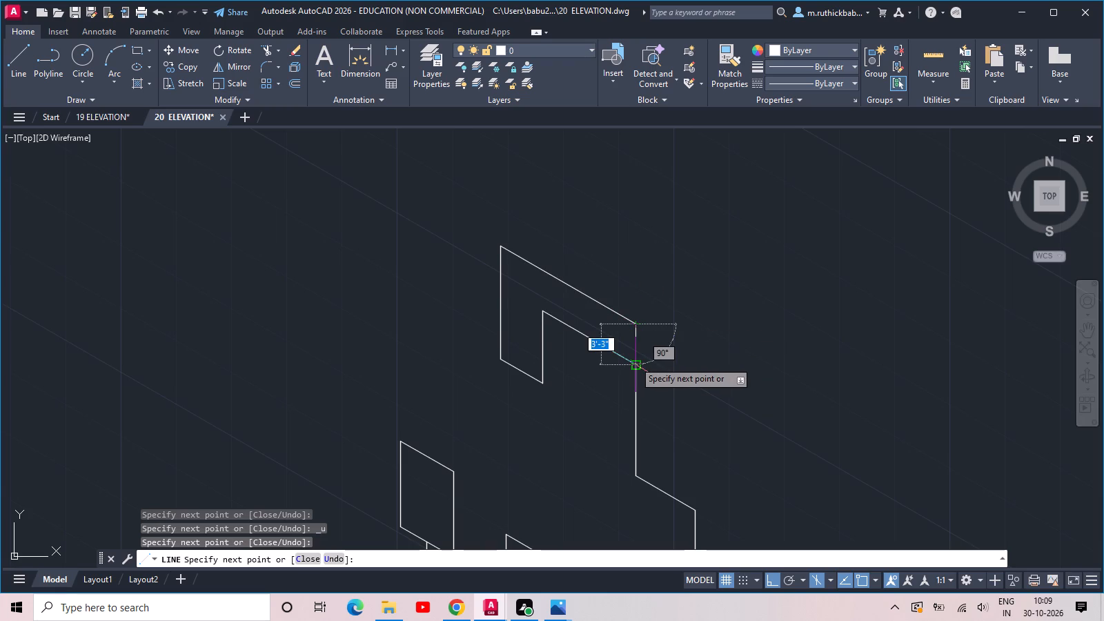
left_click(634, 361)
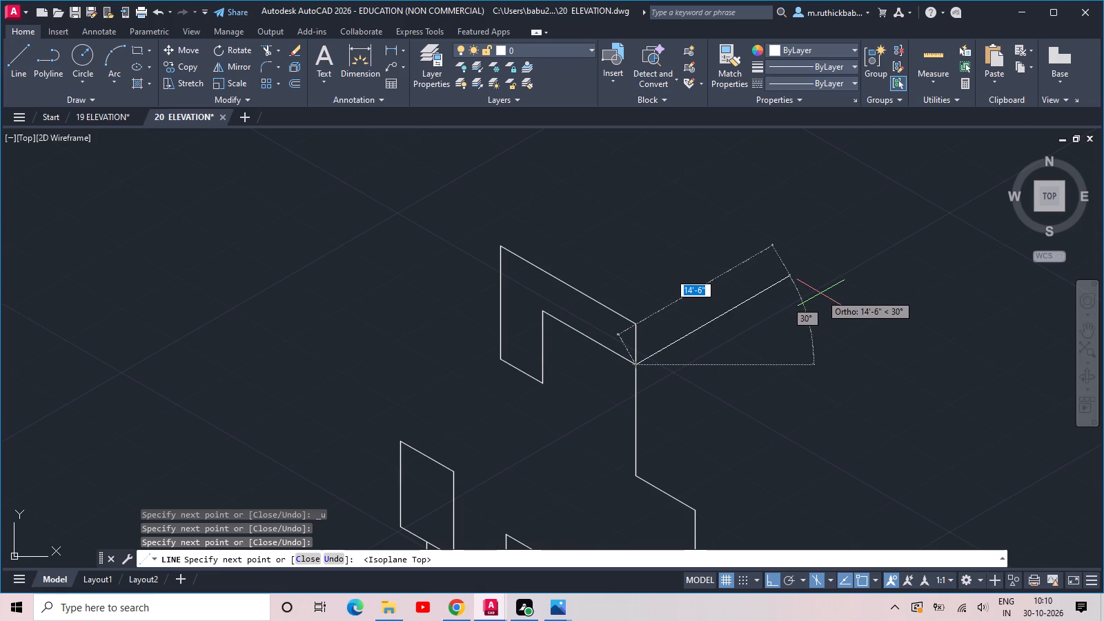
From that corner, draw a segment rising at 30° on the top isoplane as the lower edge of a new band.
left_click(783, 309)
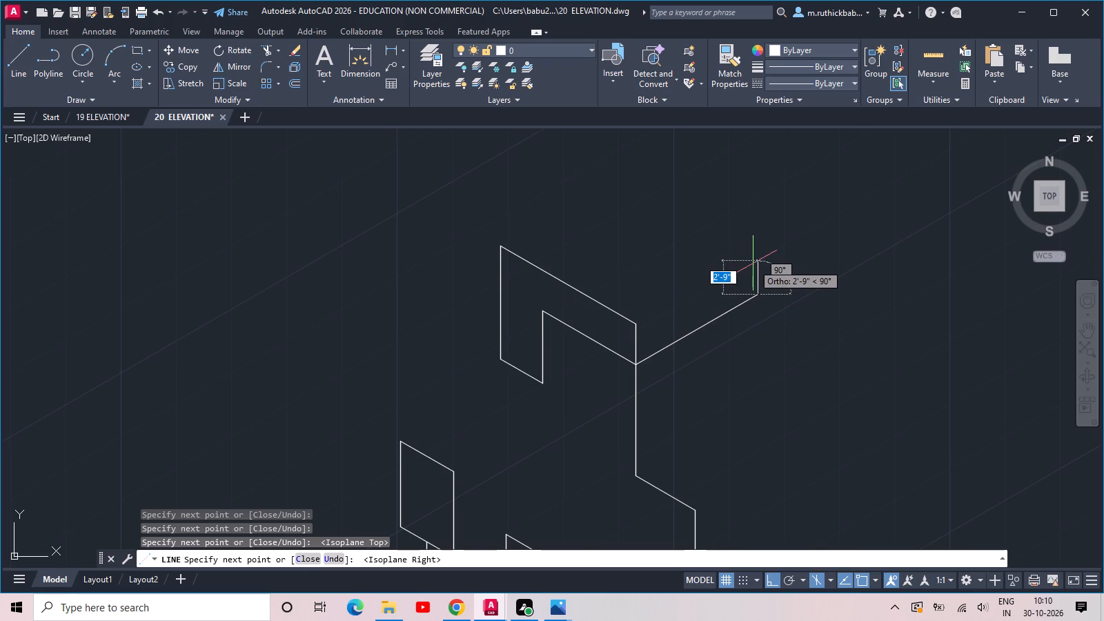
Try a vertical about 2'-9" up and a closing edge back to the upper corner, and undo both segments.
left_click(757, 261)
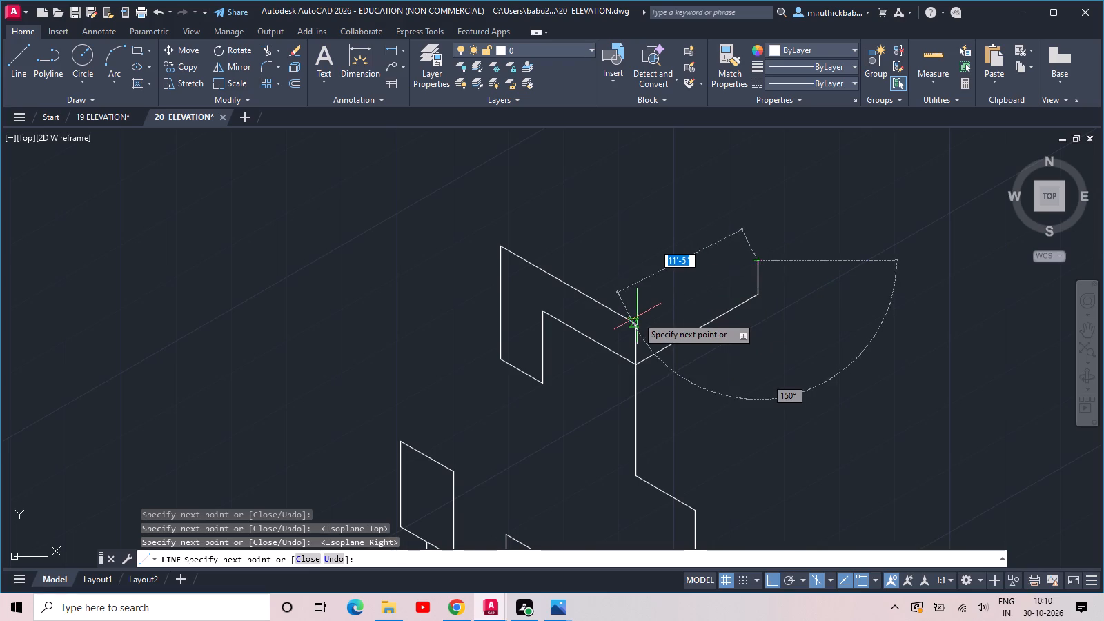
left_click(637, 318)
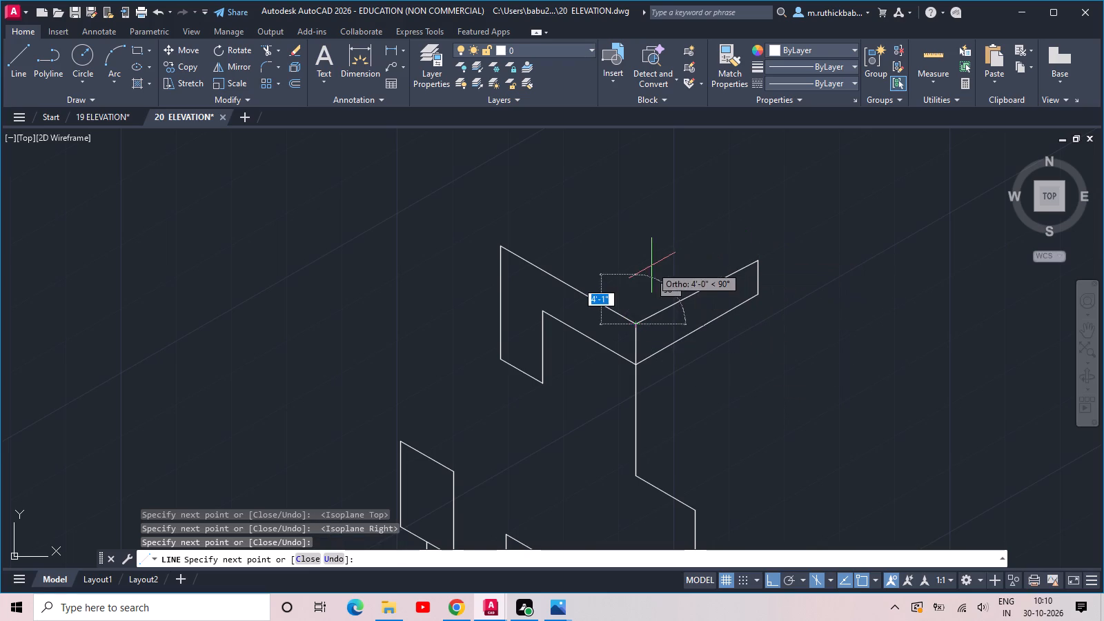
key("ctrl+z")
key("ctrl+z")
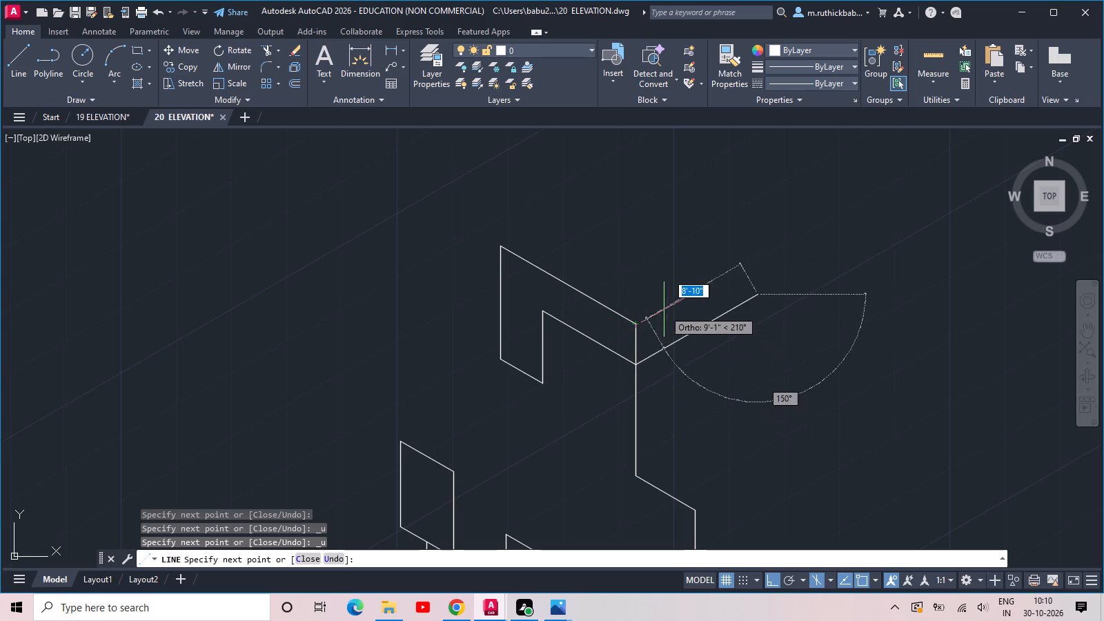
Close the band on the right isoplane with a vertical up and an edge about 11'-6" back to the upper corner.
left_click(753, 252)
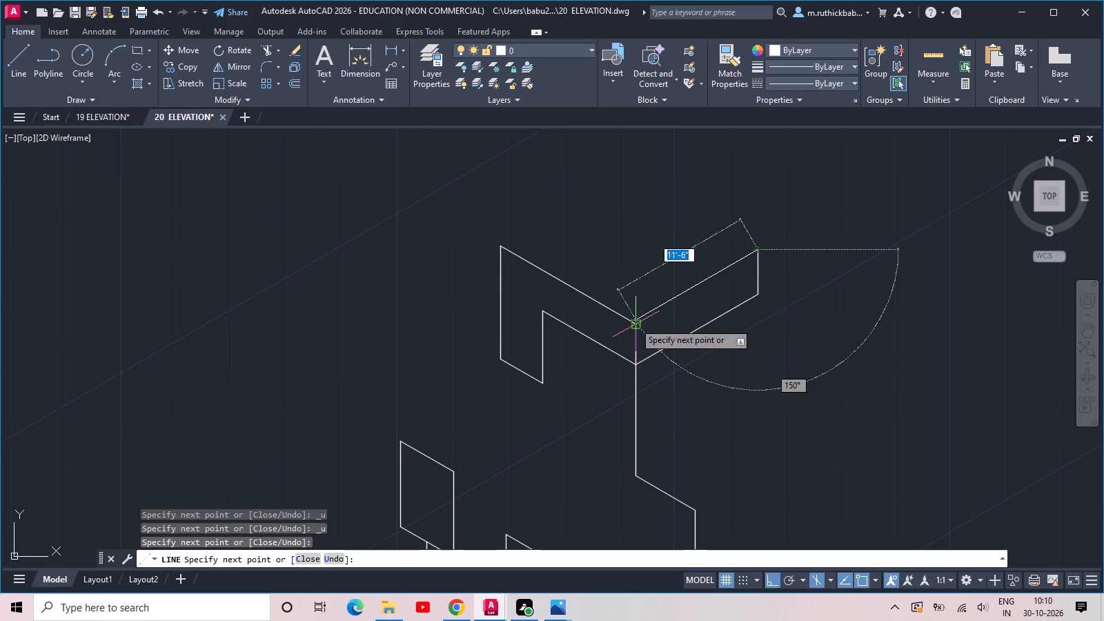
left_click(634, 322)
key("Escape")
From the band's upper far corner, draw a segment about 5'-5" at 330° and a vertical about 3'-5" down on the left isoplane.
key("space")
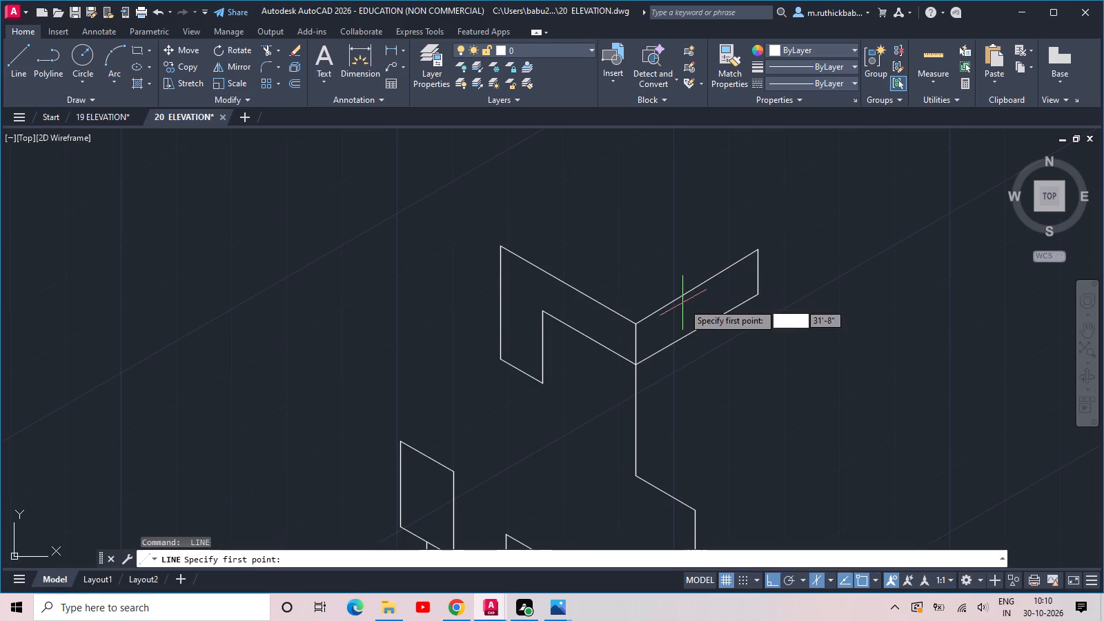
left_click(756, 254)
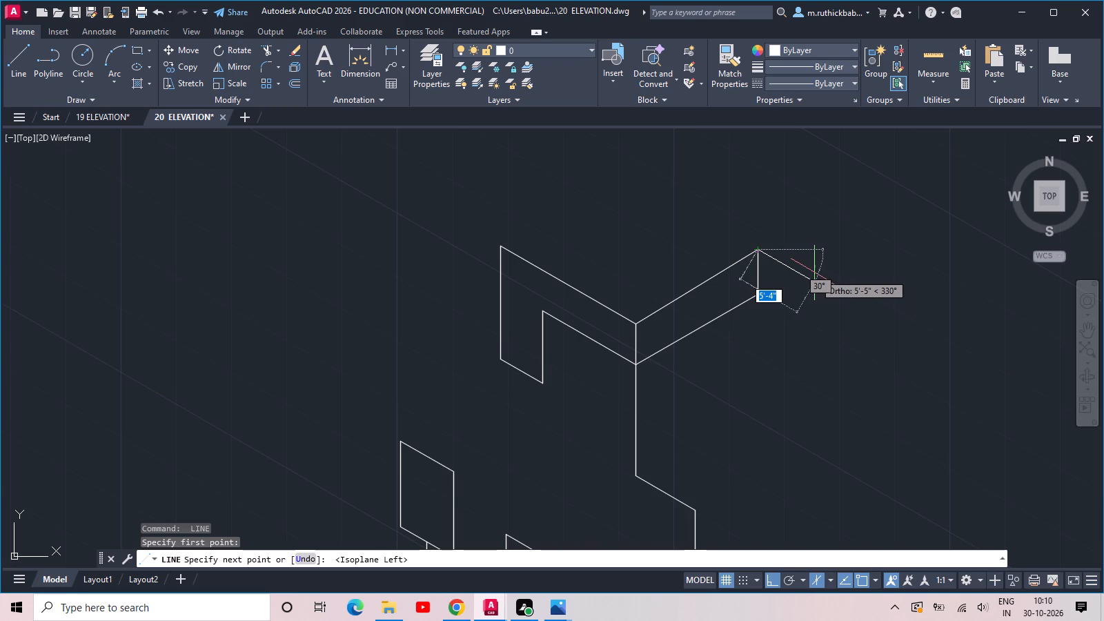
left_click(814, 273)
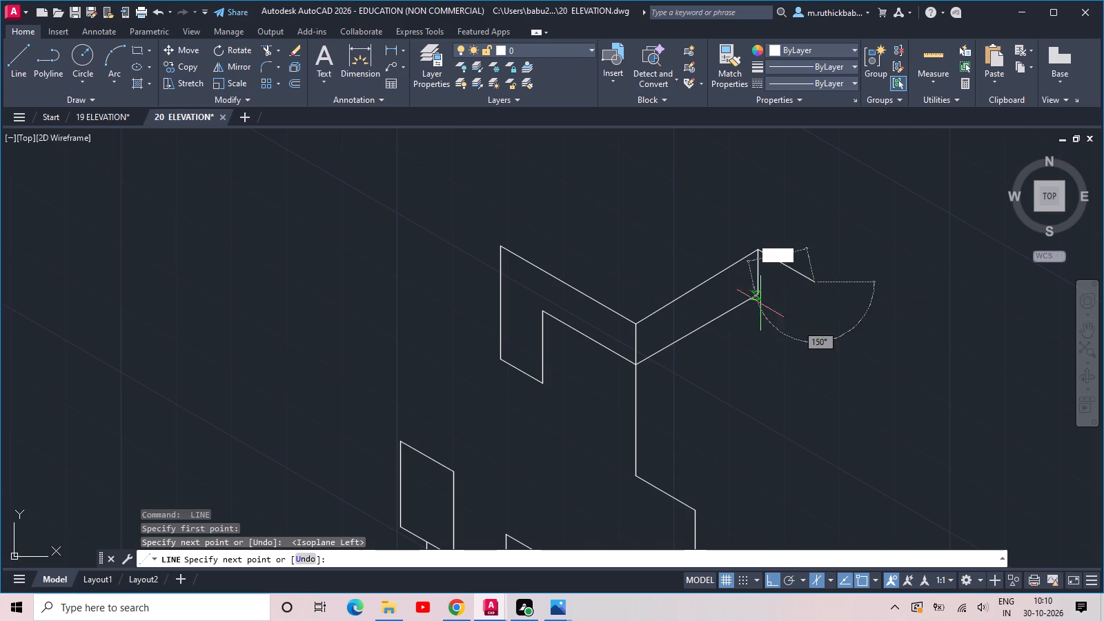
left_click(814, 321)
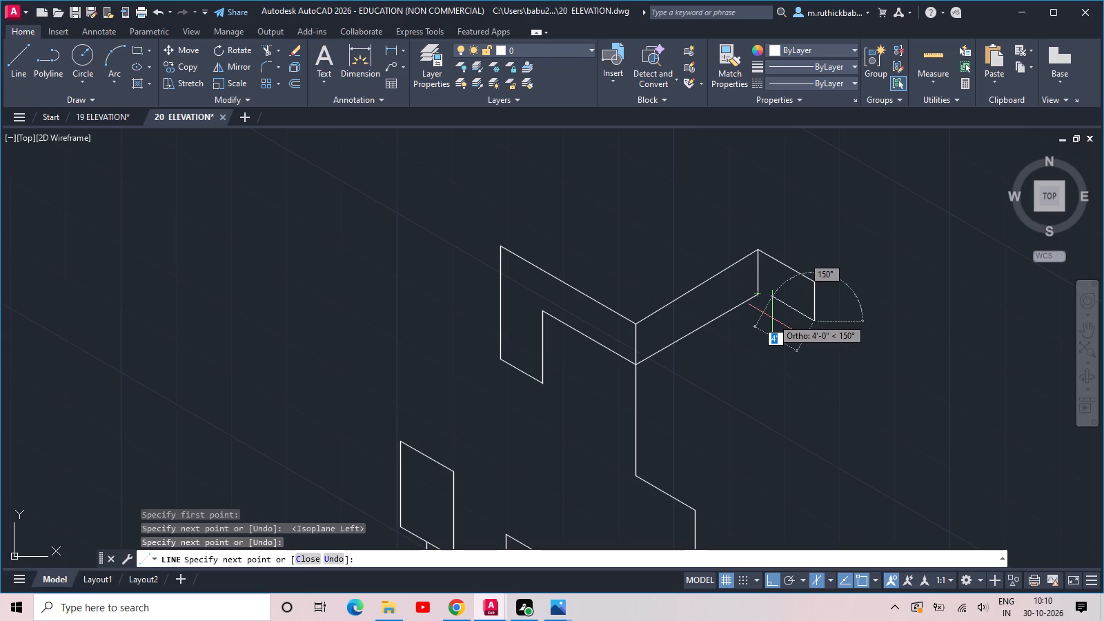
Save the 20 ELEVATION drawing.
key("ctrl+s")
key("space")
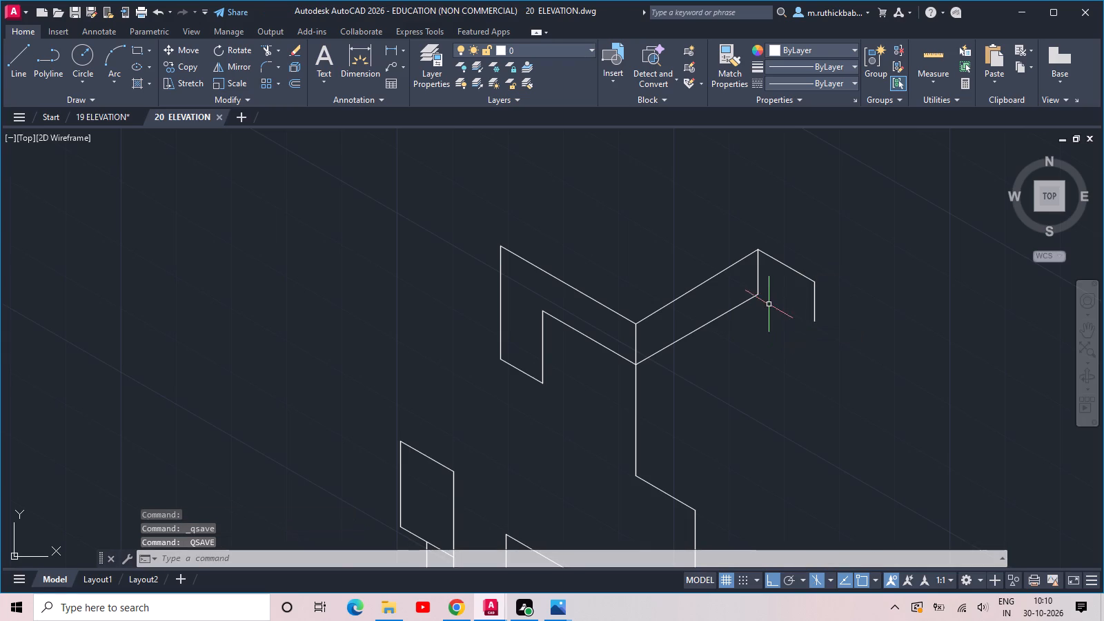
key("space")
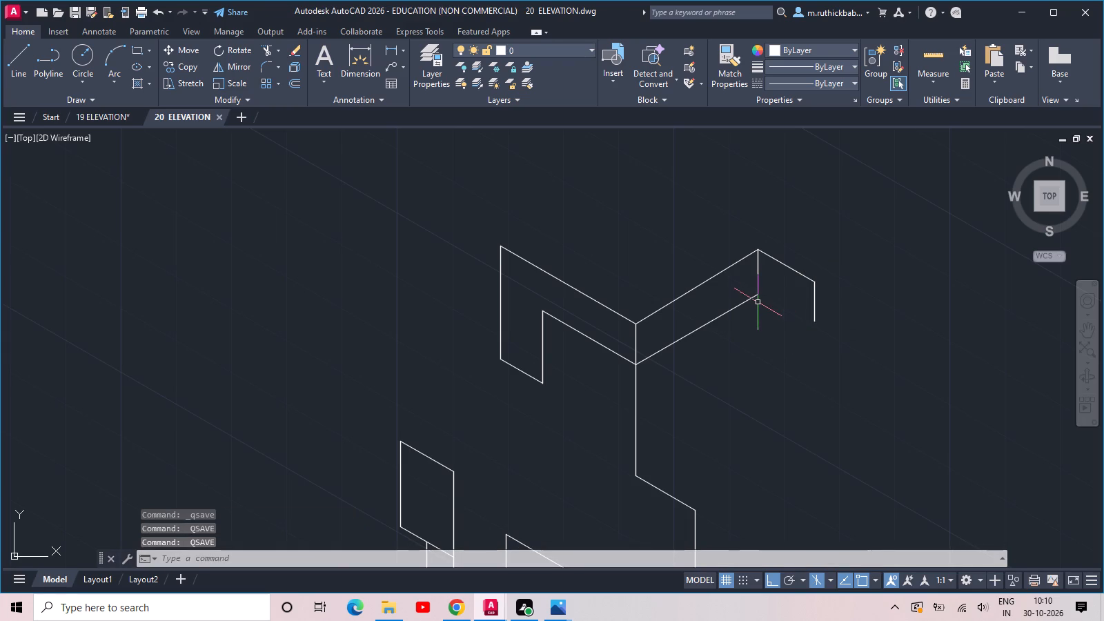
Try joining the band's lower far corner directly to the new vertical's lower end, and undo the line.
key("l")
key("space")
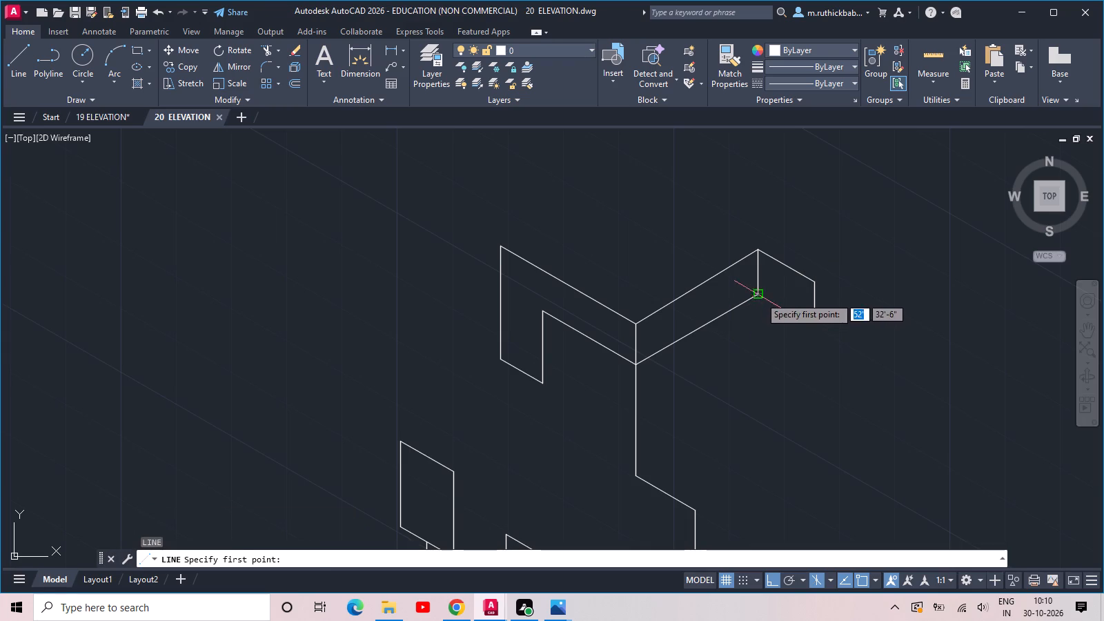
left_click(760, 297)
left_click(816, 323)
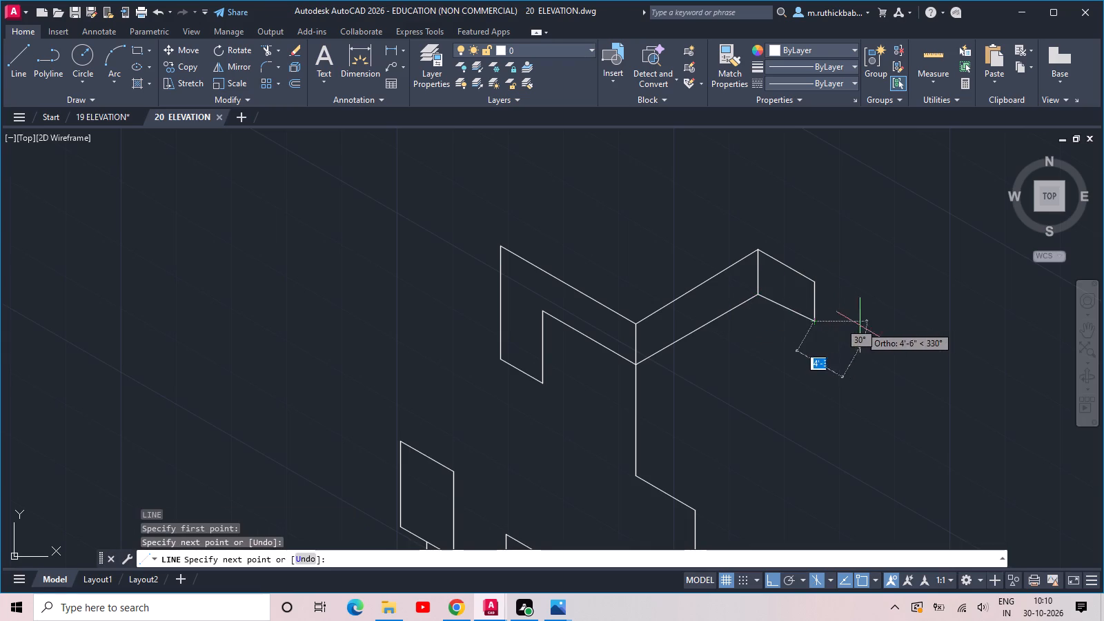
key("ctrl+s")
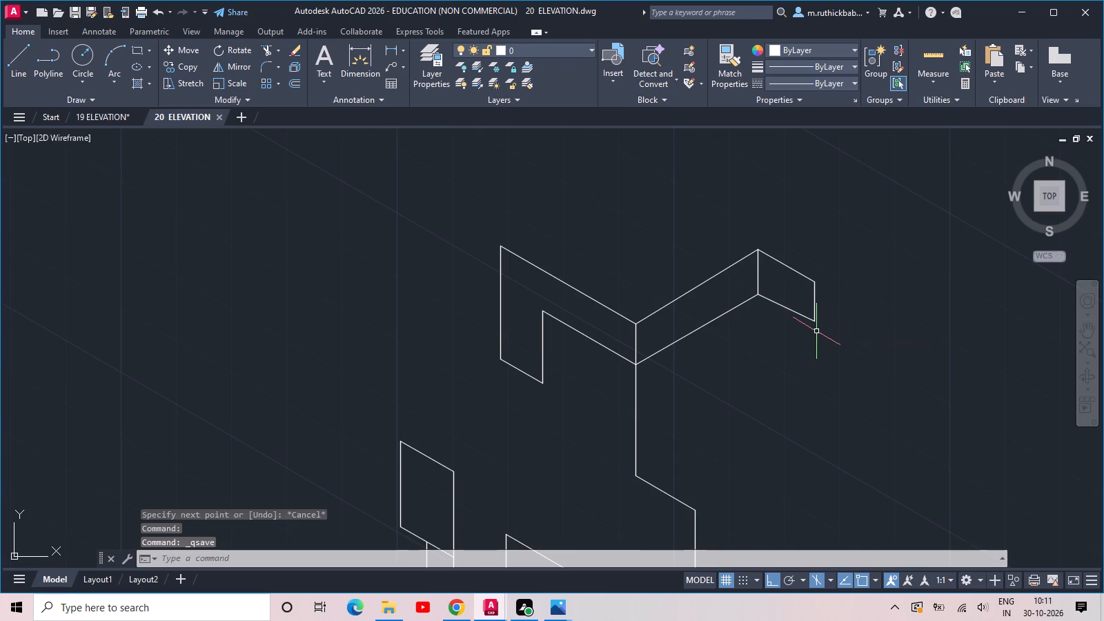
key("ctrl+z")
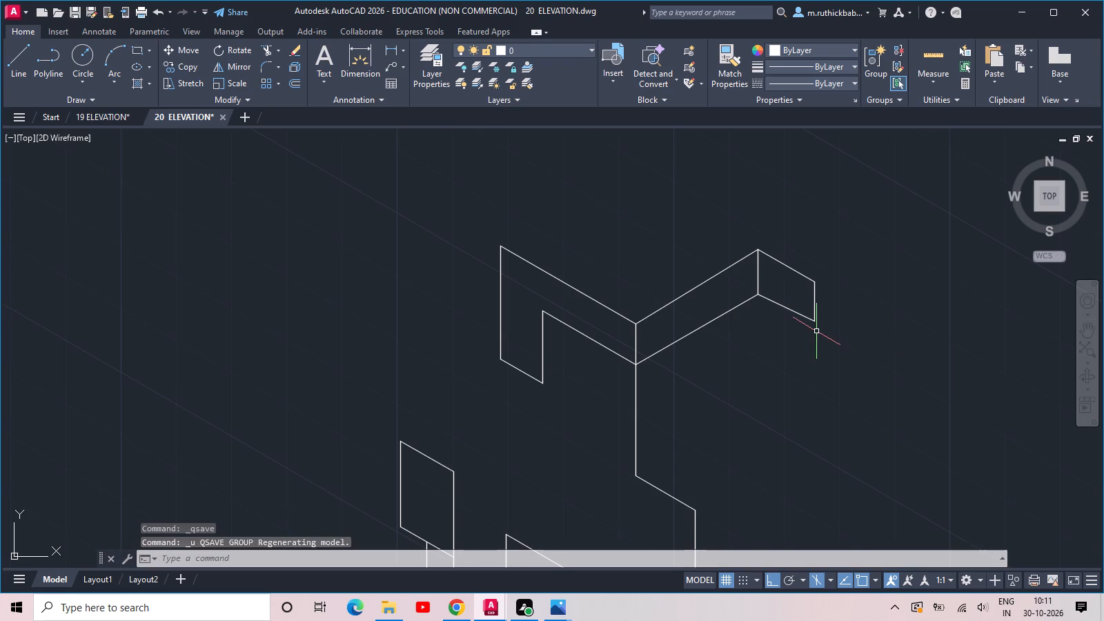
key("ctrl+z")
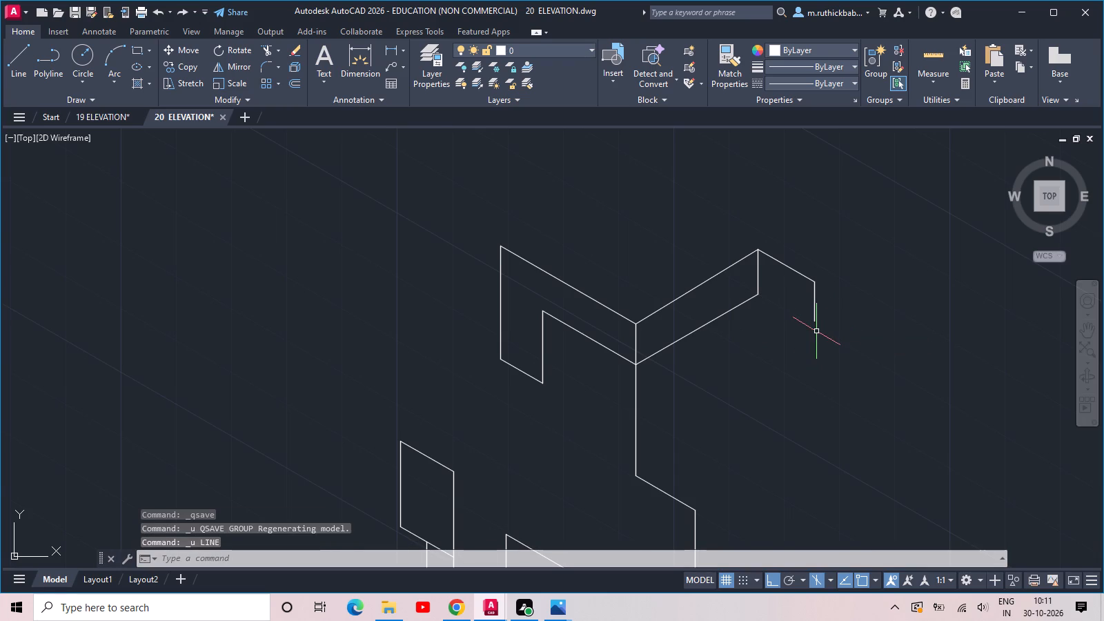
Draw a line at 330° from the band's lower far corner, running past beneath the short vertical.
key("l")
key("space")
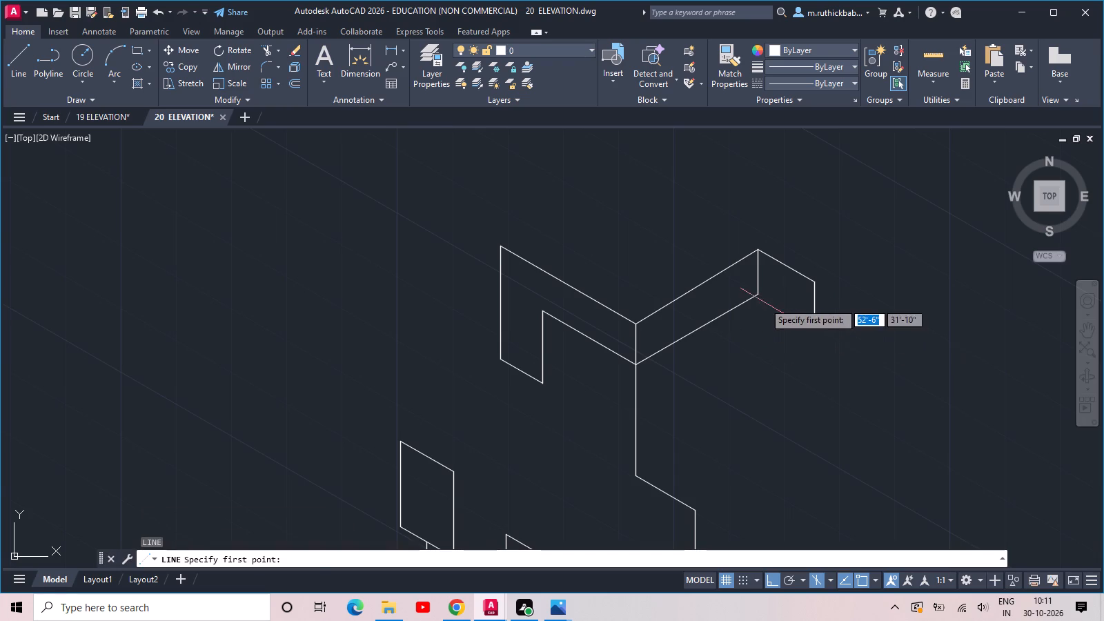
left_click(763, 297)
left_click(902, 362)
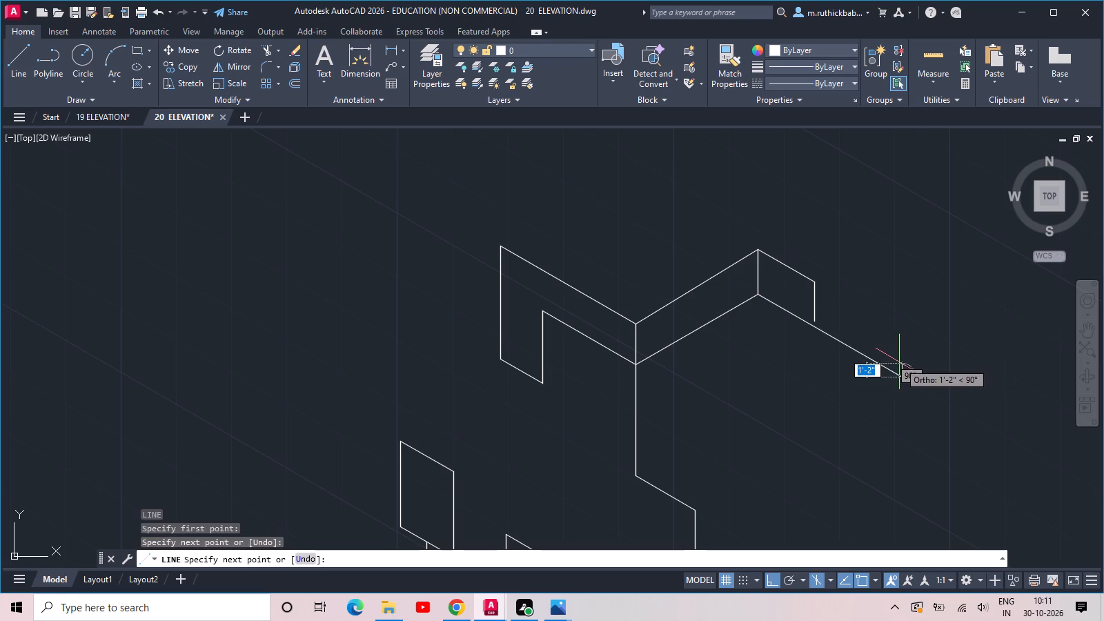
key("Escape")
Extend the short vertical down to meet the 330° lower line.
scroll(778, 283, "up", 1)
key("e")
key("x")
key("space")
key("space")
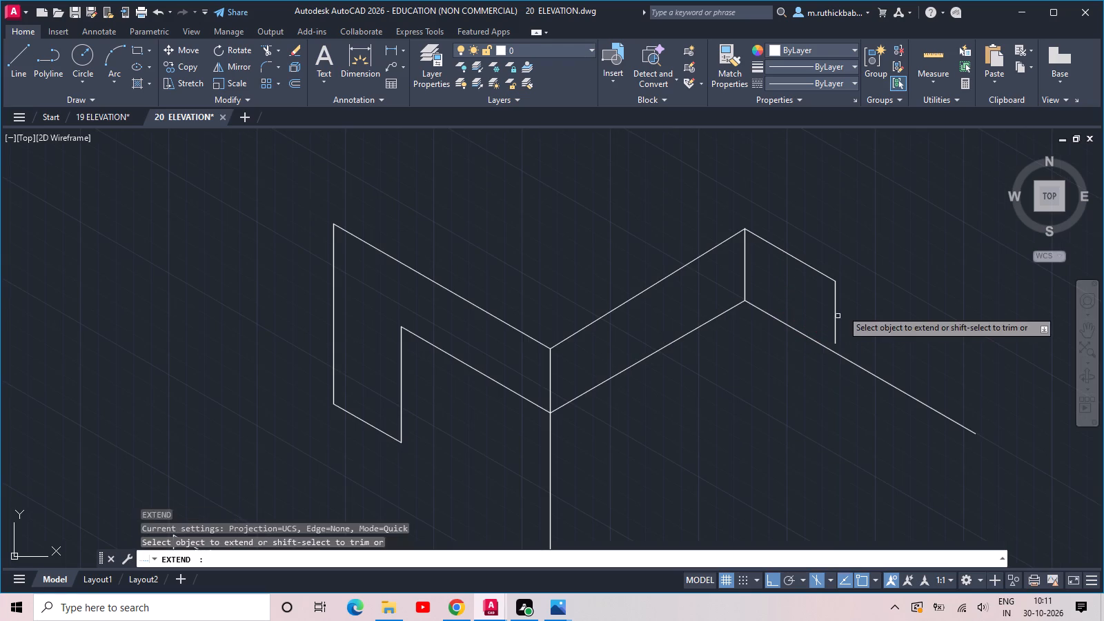
left_click(842, 308)
left_click(820, 310)
left_click(836, 335)
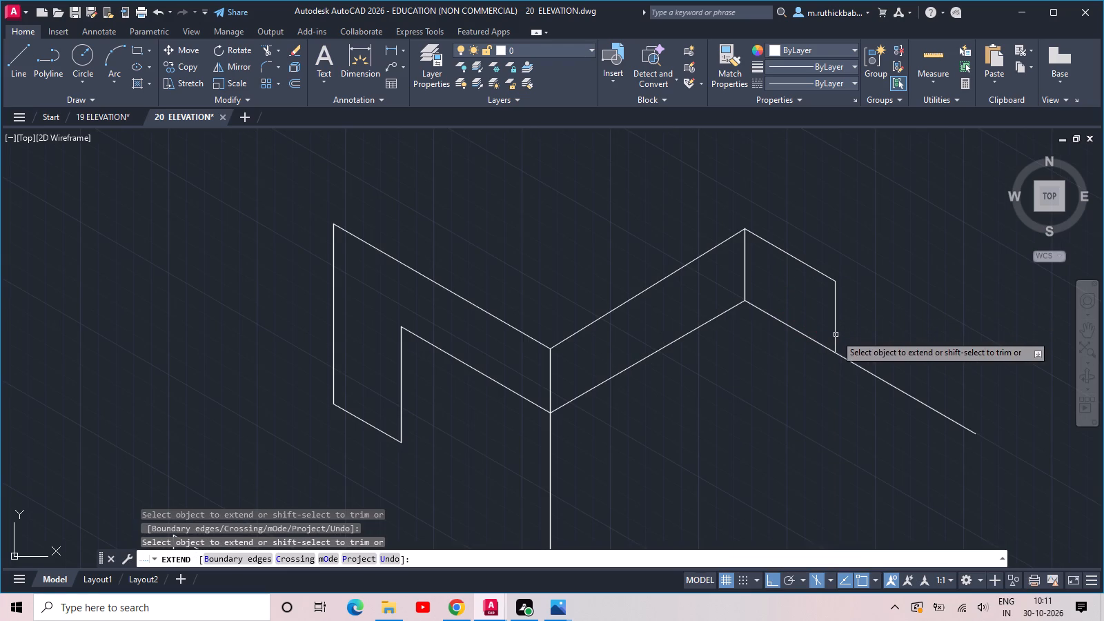
Trim the part of the lower line that overshoots the short vertical.
type("TR")
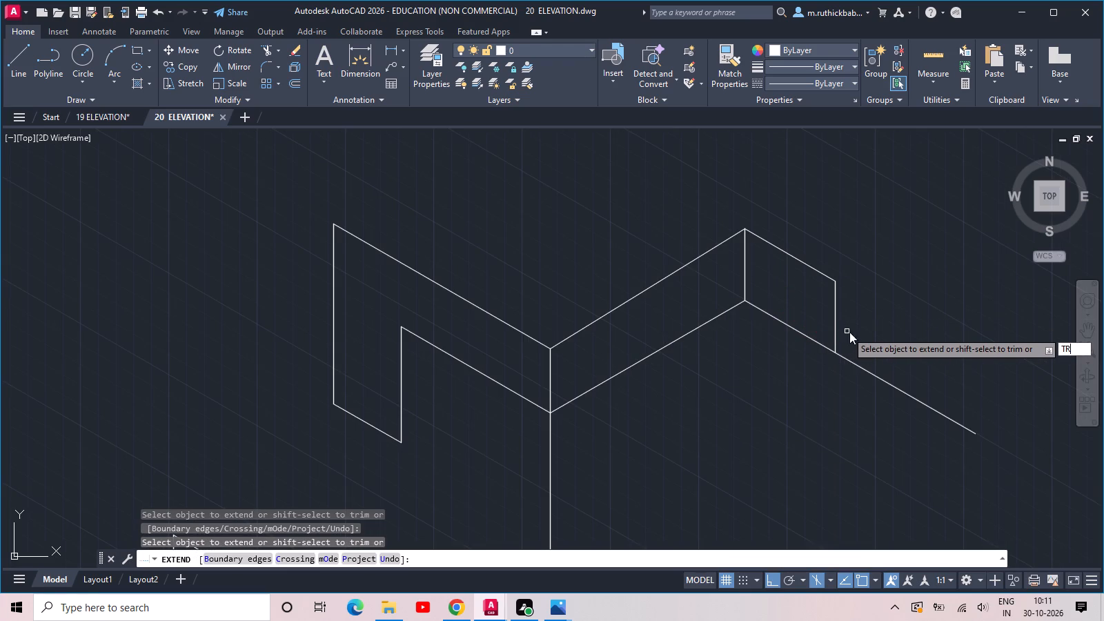
key("space")
key("space")
left_click(859, 337)
left_click(854, 407)
key("Escape")
type("TR")
key("space")
key("space")
left_click(856, 406)
left_click(888, 351)
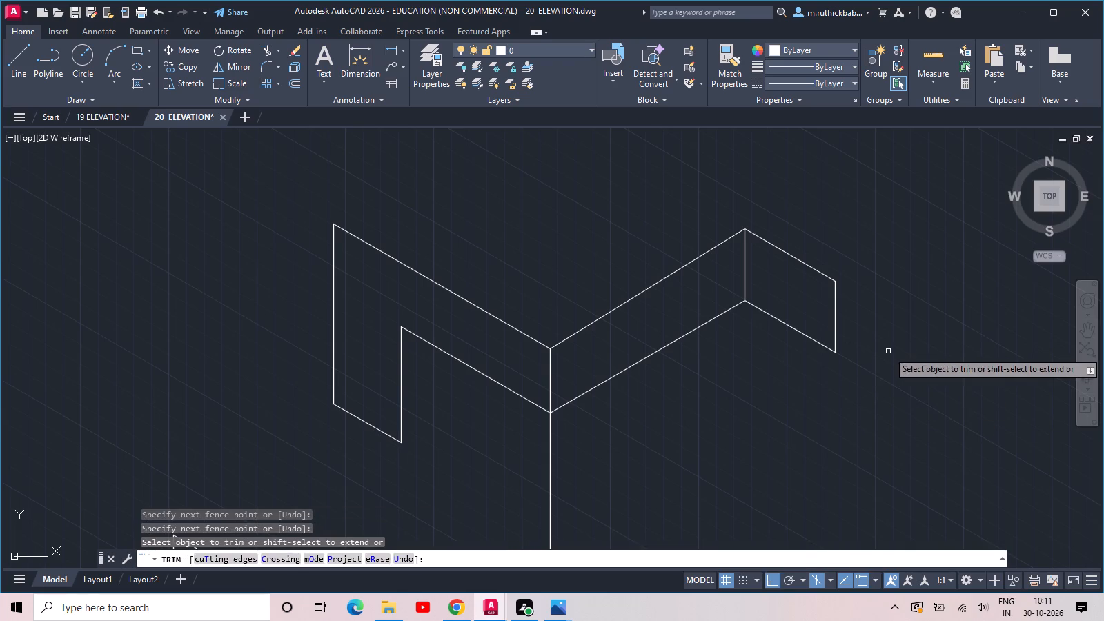
key("Escape")
Add an end face from the last lower corner, about 5'-4" long at 30° and 3'-10" high, closing at the upper corner.
middle_click_drag(888, 351, 821, 398)
key("l")
key("space")
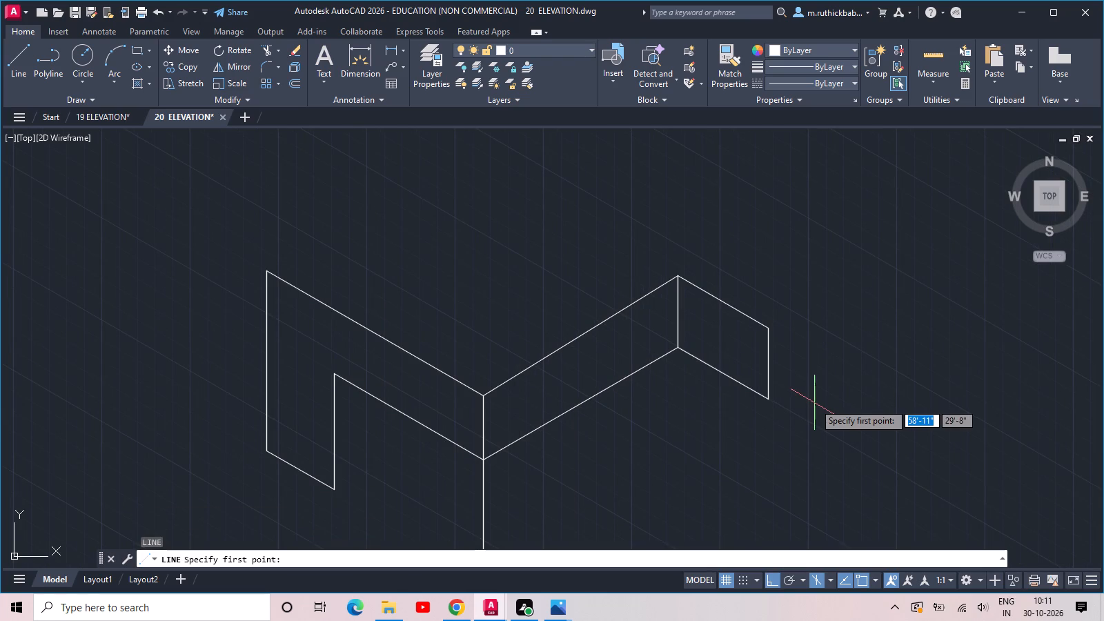
left_click(768, 400)
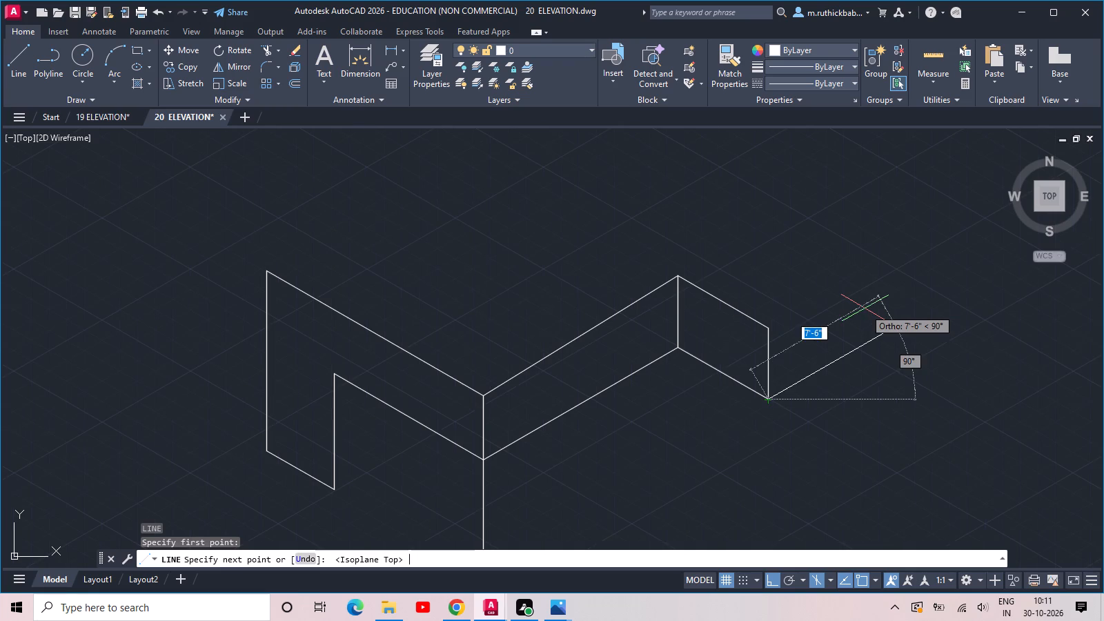
left_click(844, 339)
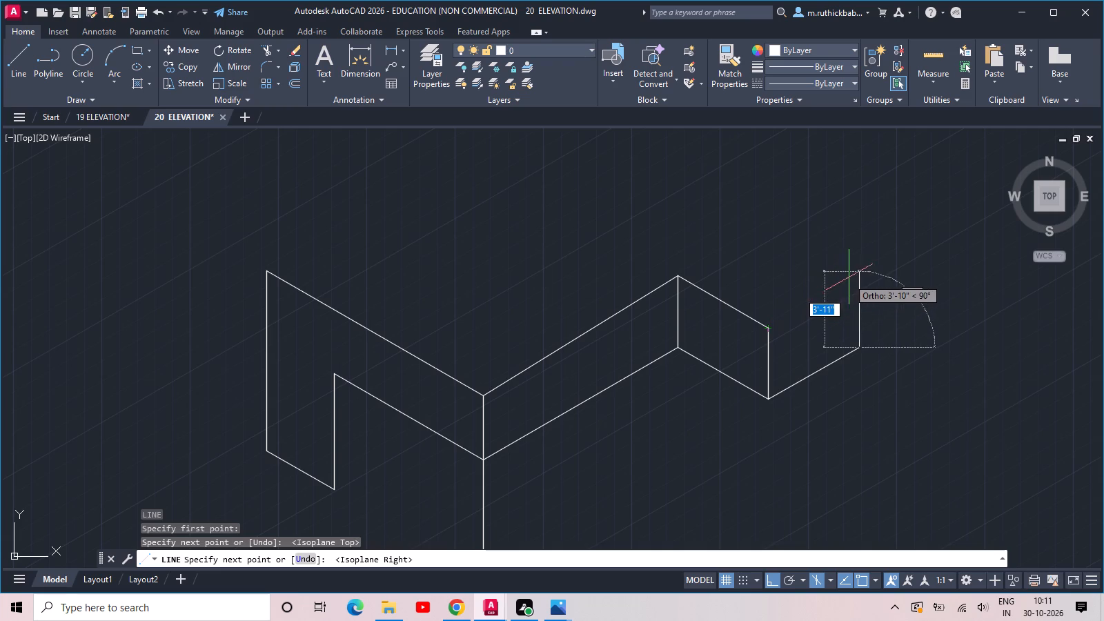
left_click(856, 274)
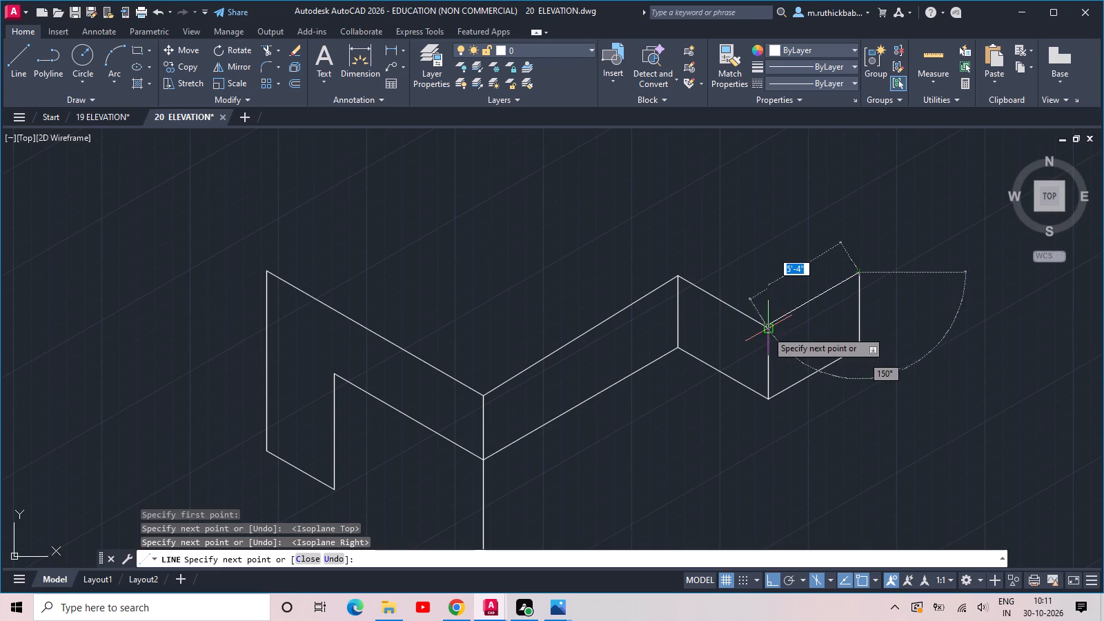
left_click(767, 331)
key("Escape")
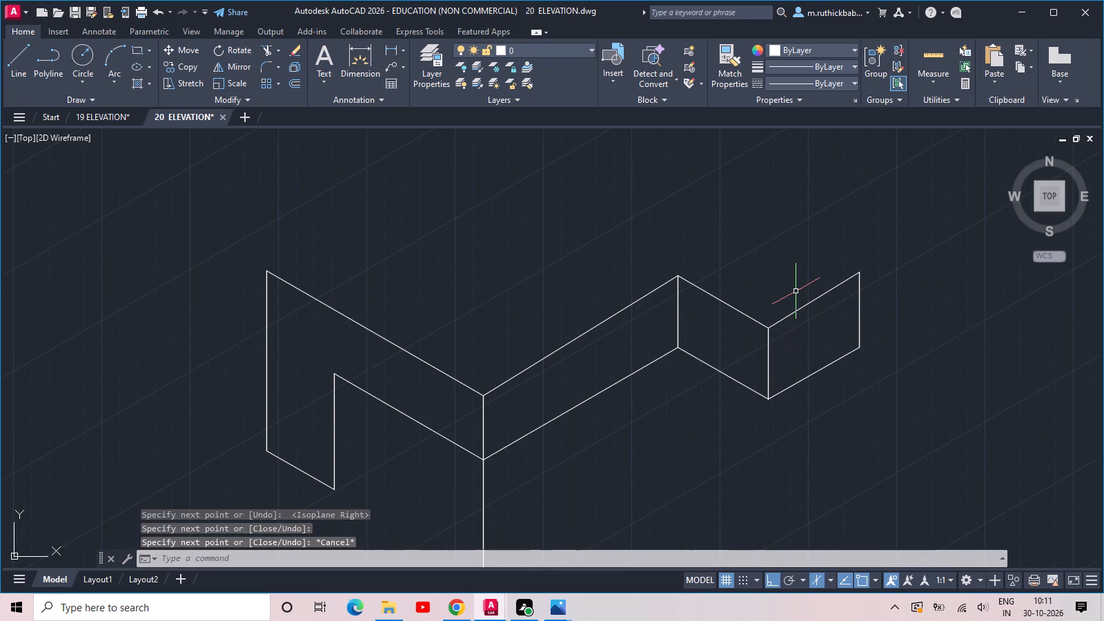
Erase the five upper stepped outline lines on the near side of the band's first vertical edge.
scroll(751, 323, "down", 1)
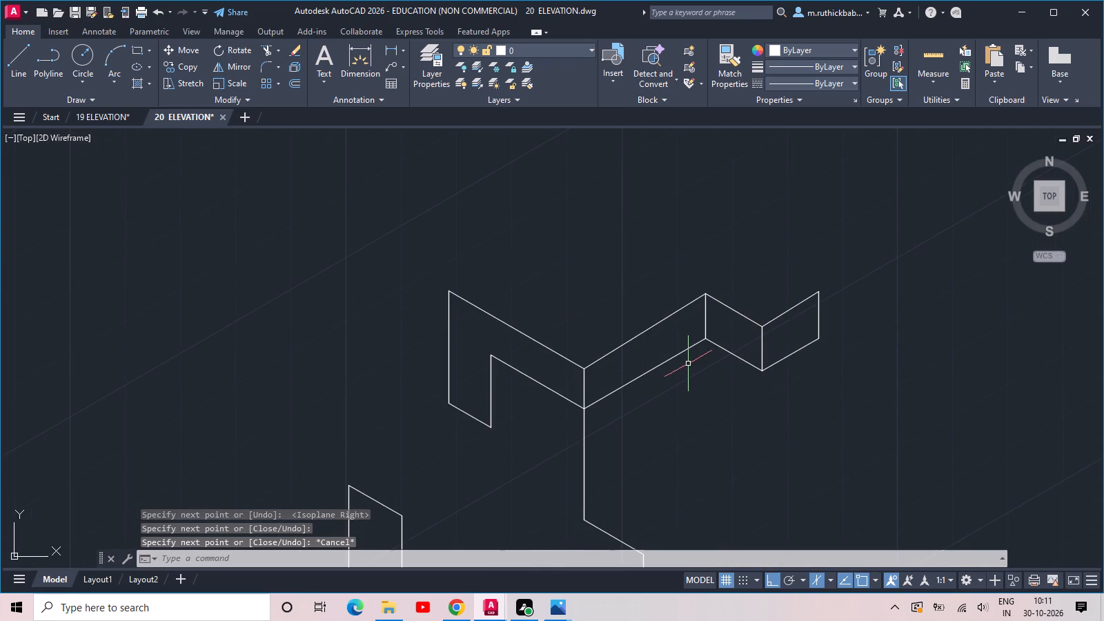
middle_click_drag(686, 364, 720, 283)
middle_click_drag(561, 328, 621, 330)
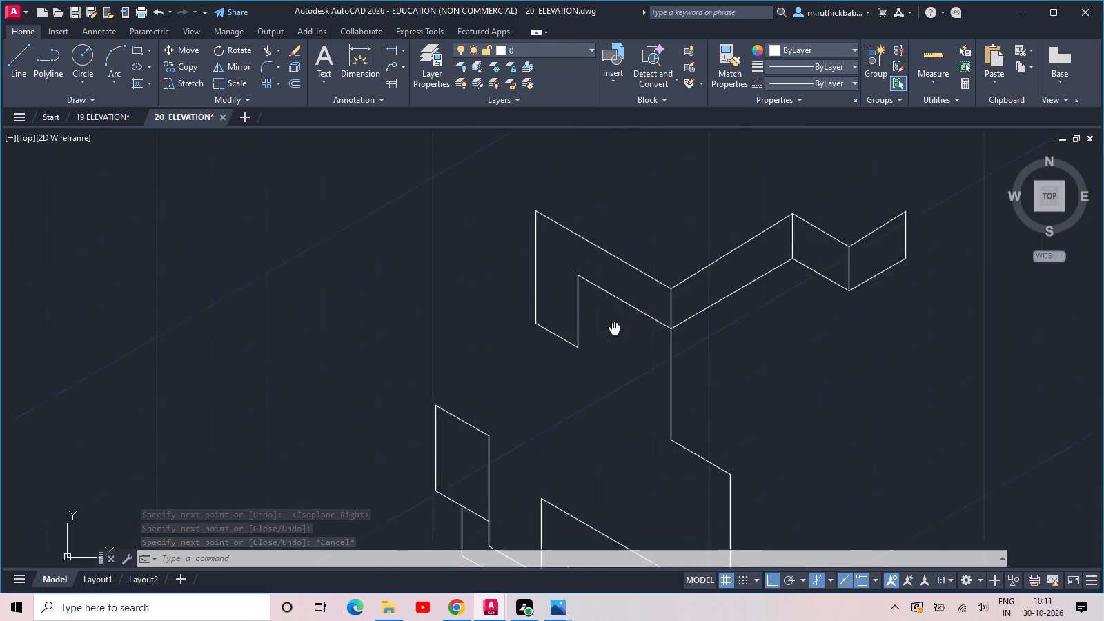
middle_click_drag(621, 330, 690, 337)
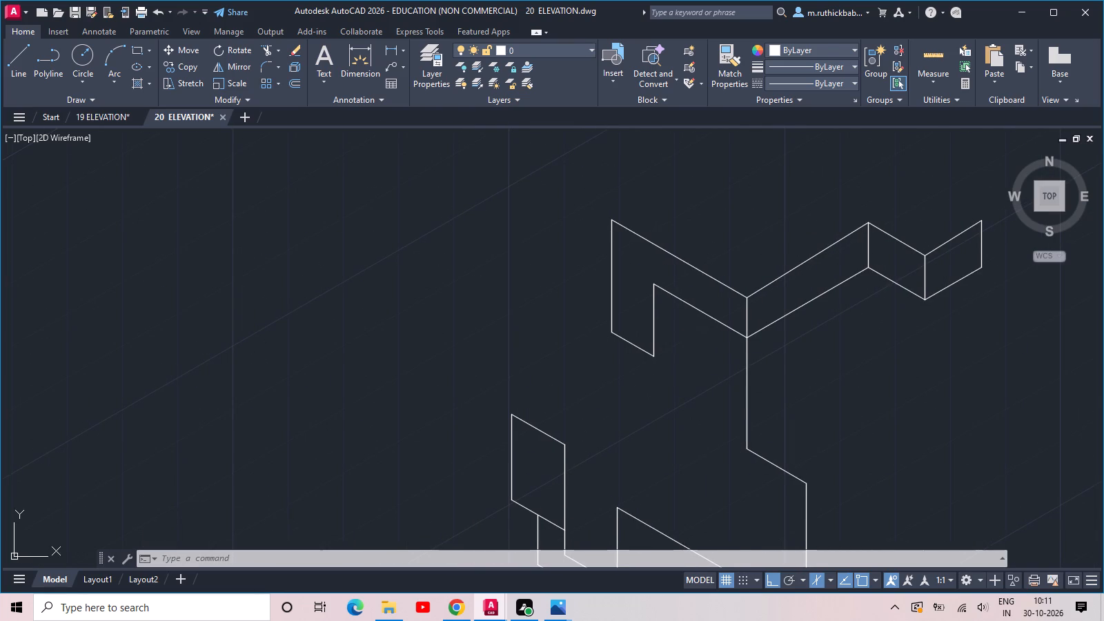
middle_click_drag(685, 319, 691, 344)
left_click_drag(668, 328, 658, 322)
left_click(602, 290)
left_click(639, 268)
left_click(615, 234)
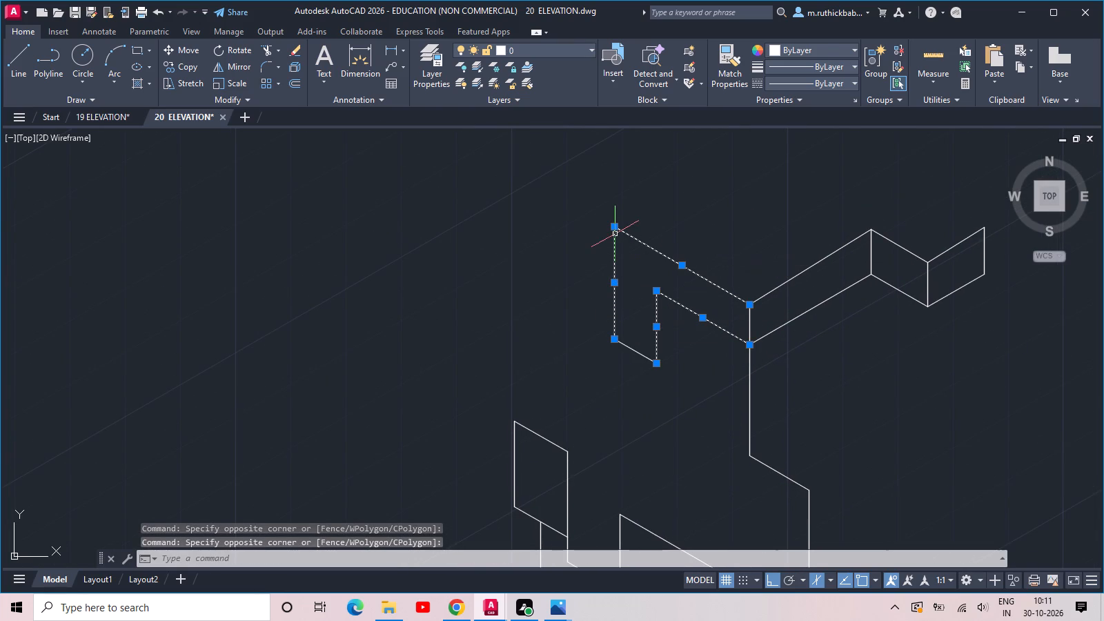
key("Delete")
scroll(638, 281, "down", 1)
left_click_drag(649, 357, 632, 328)
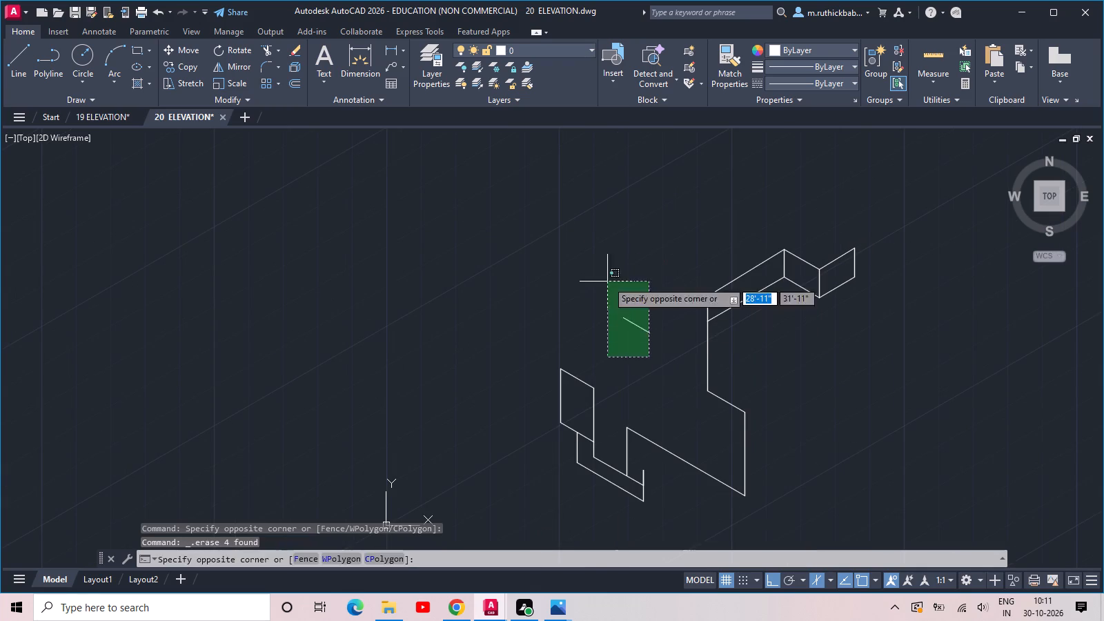
left_click(607, 281)
key("Delete")
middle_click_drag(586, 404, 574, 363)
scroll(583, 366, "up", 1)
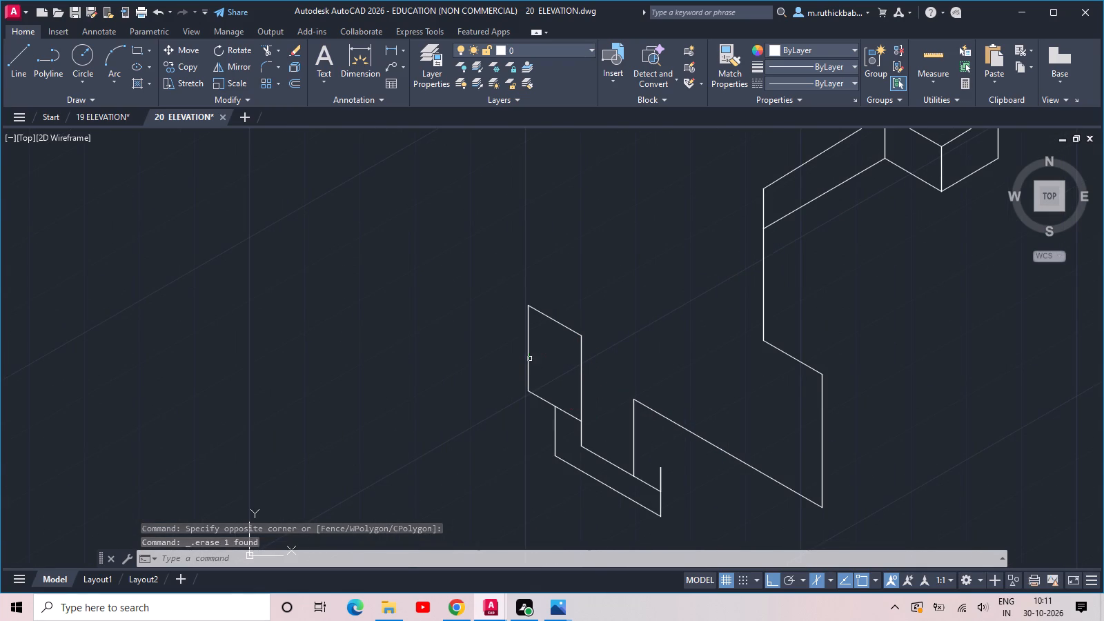
Draw a long vertical line up from the upper inner corner of the small left block to above the band's level.
middle_click_drag(597, 353, 559, 436)
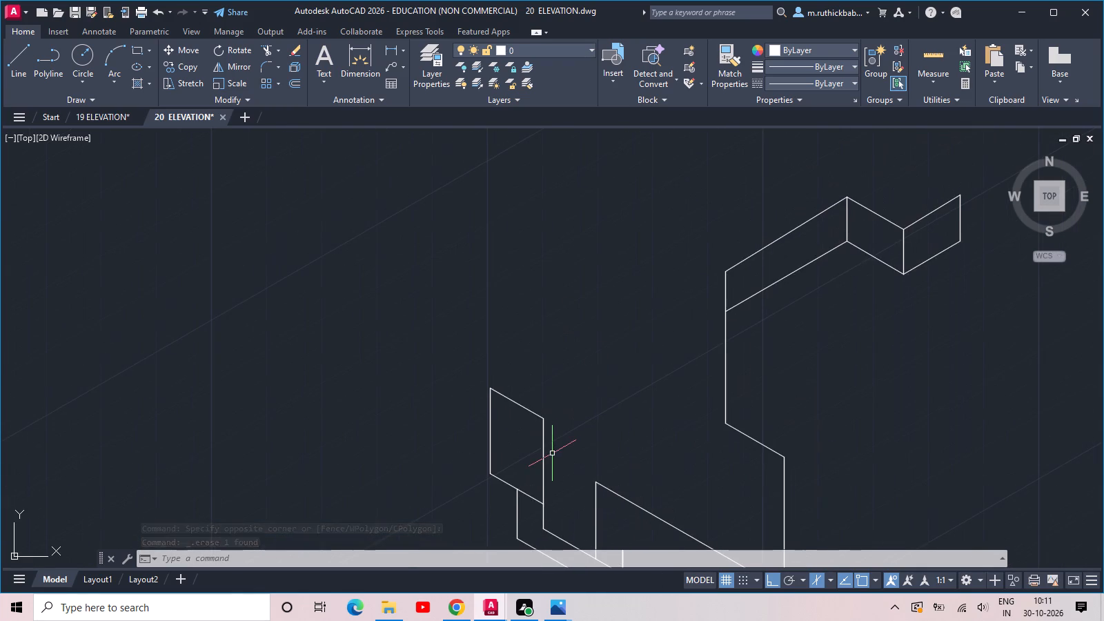
key("l")
key("space")
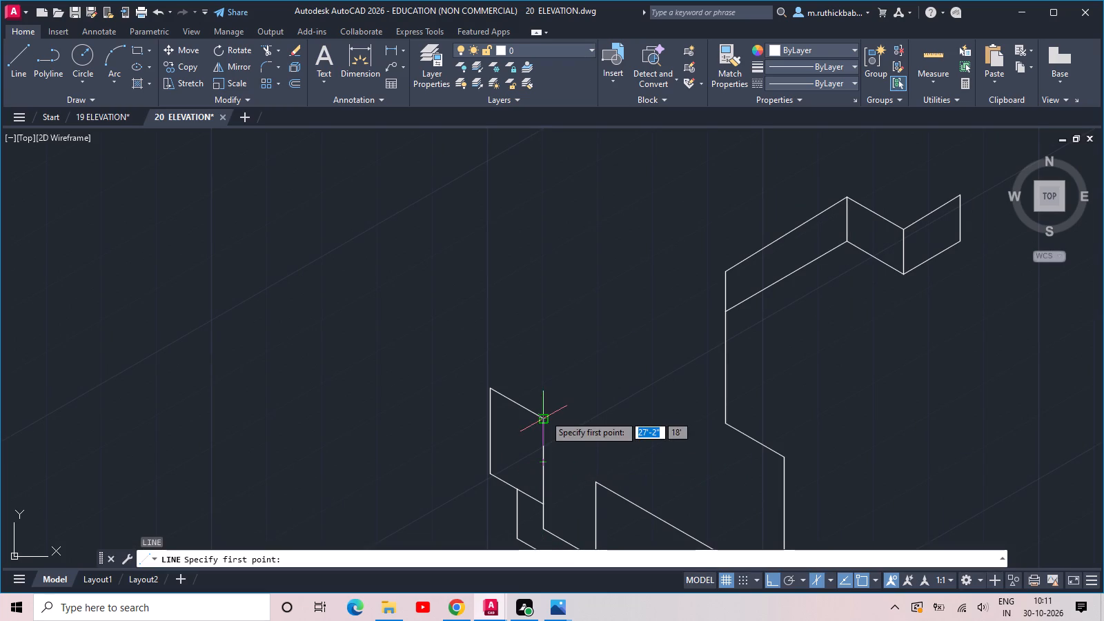
left_click(544, 415)
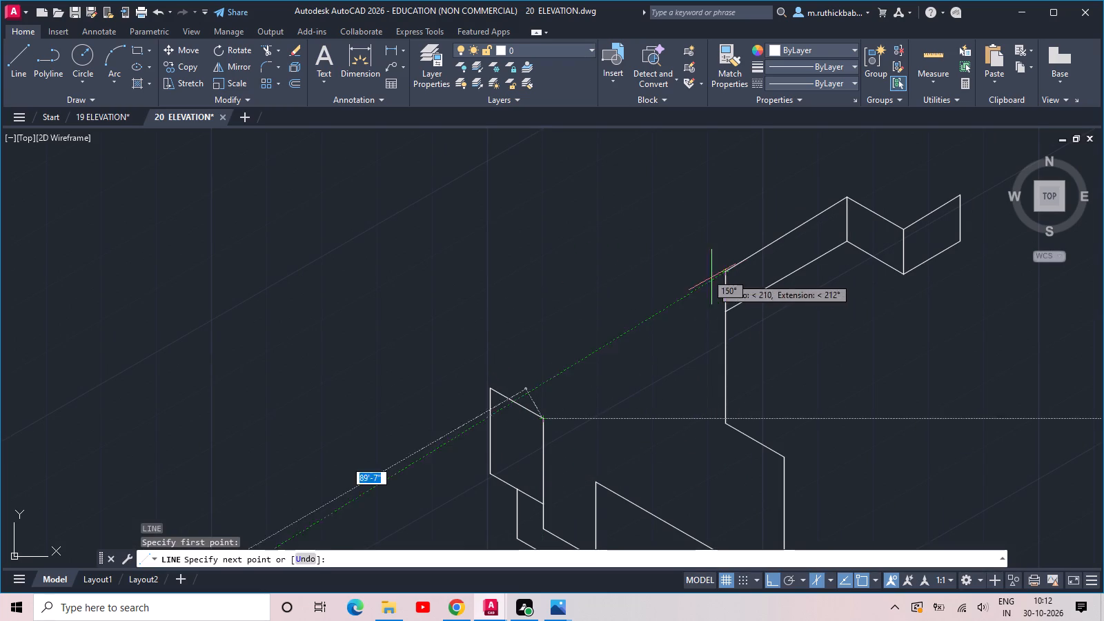
left_click(542, 210)
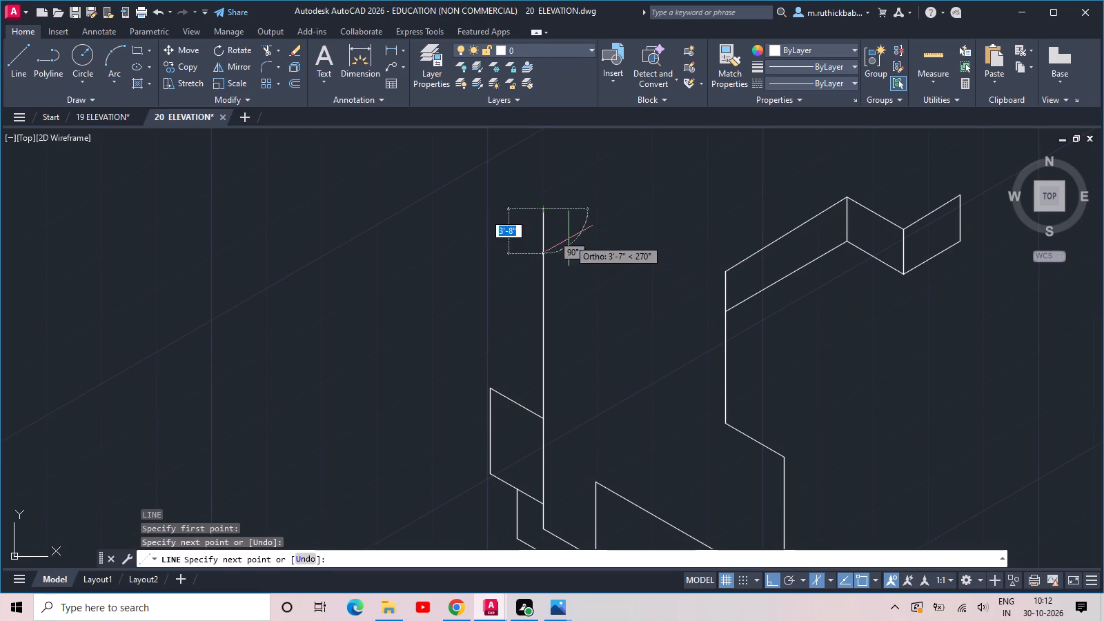
key("space")
Draw a line at 150° from the band's upper near corner, running past the long vertical.
key("space")
left_click(724, 275)
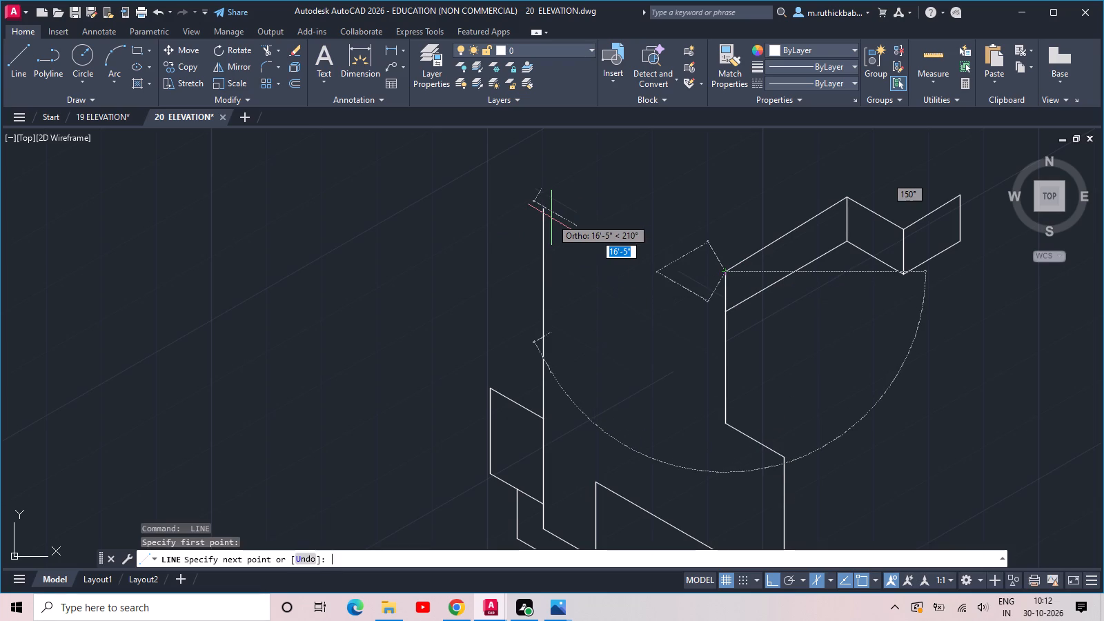
left_click(515, 198)
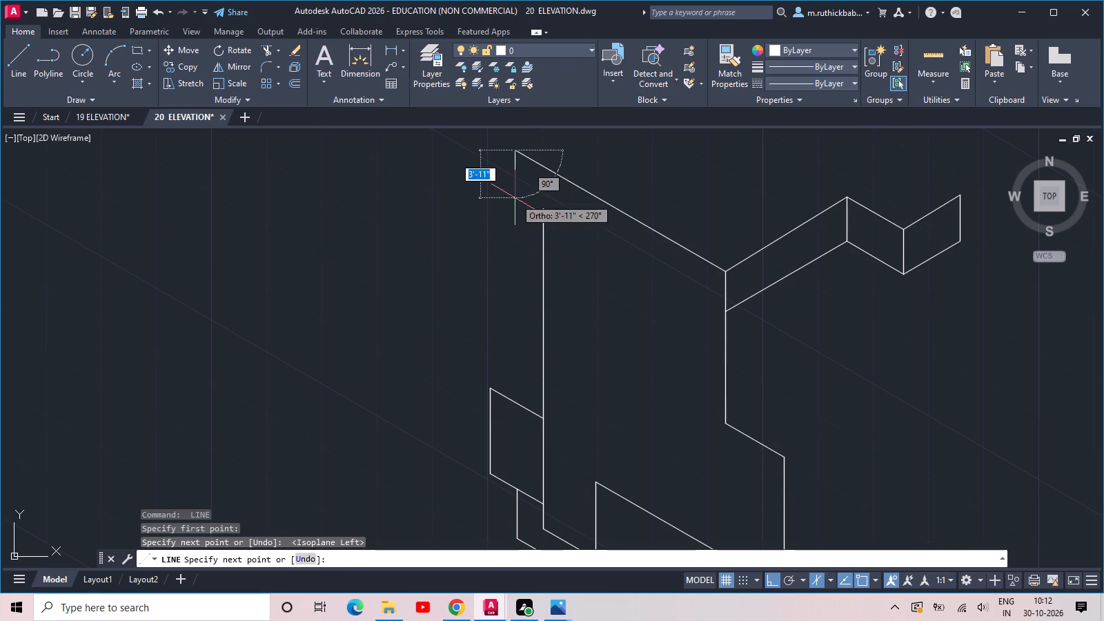
key("Escape")
Extend the long vertical up to meet the 150° top line.
key("e")
key("x")
key("space")
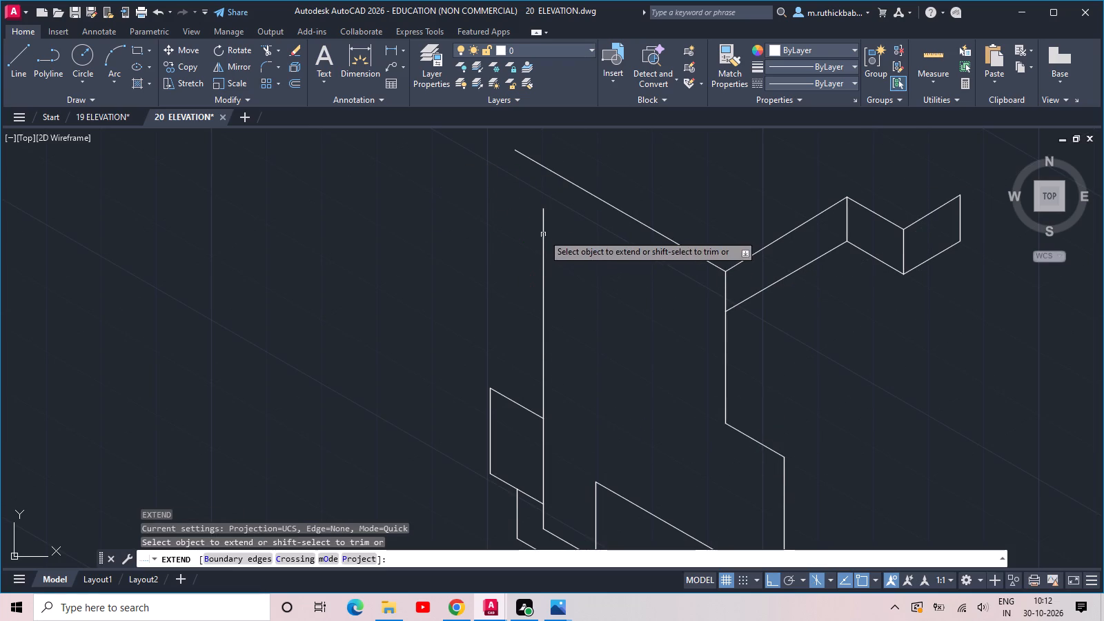
left_click(540, 223)
left_click(547, 219)
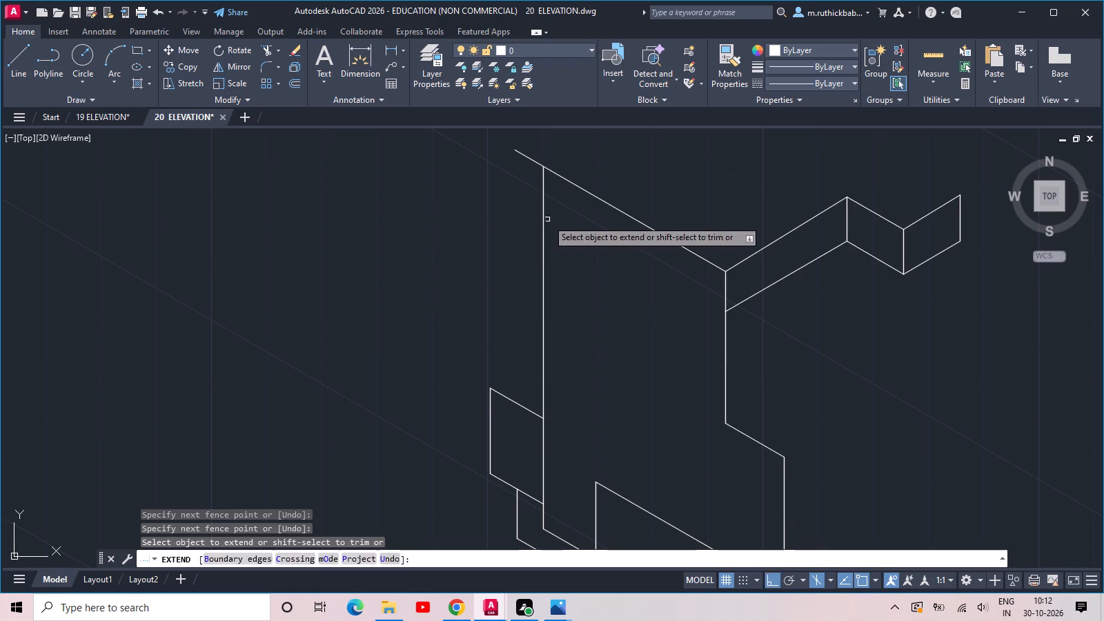
key("Escape")
Trim the part of the 150° top line that overshoots the long vertical.
key("t")
type("R")
key("space")
key("space")
left_click_drag(531, 230, 535, 224)
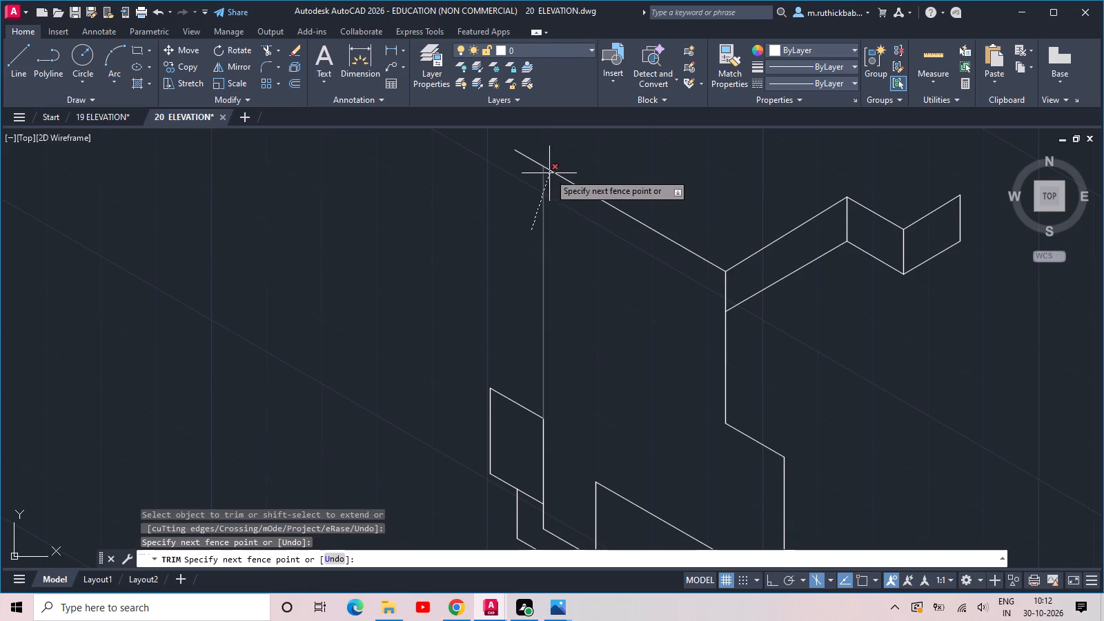
left_click(538, 156)
key("Escape")
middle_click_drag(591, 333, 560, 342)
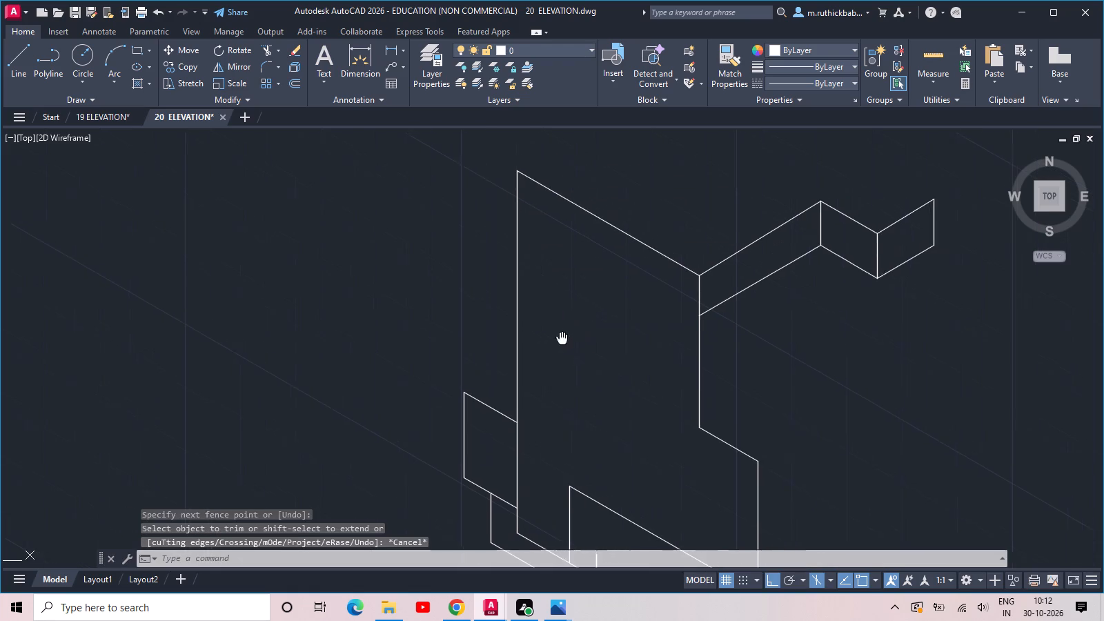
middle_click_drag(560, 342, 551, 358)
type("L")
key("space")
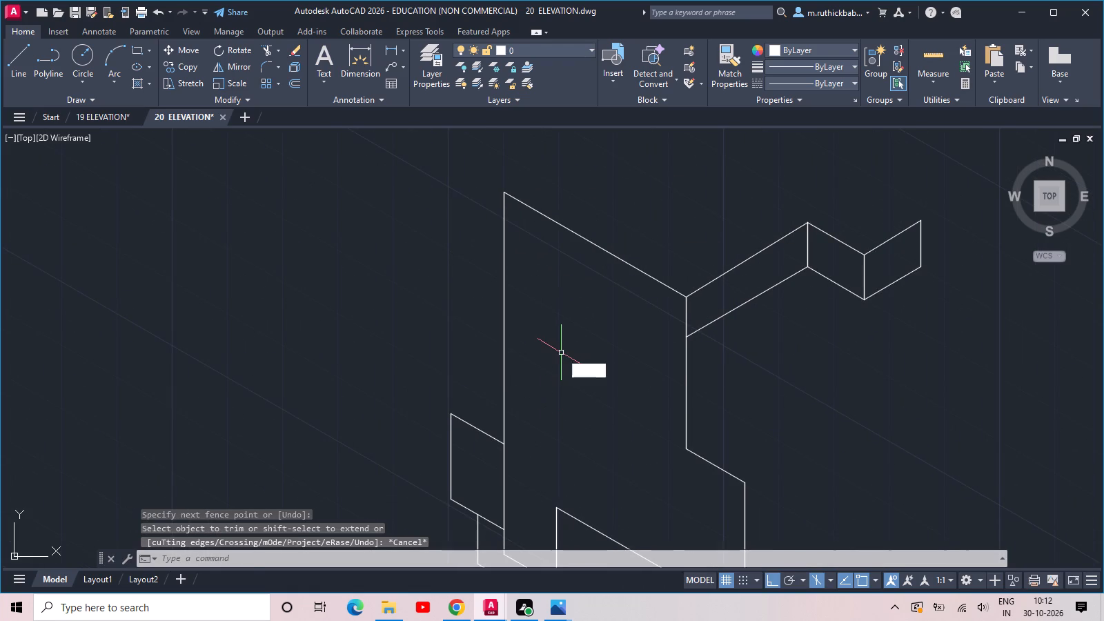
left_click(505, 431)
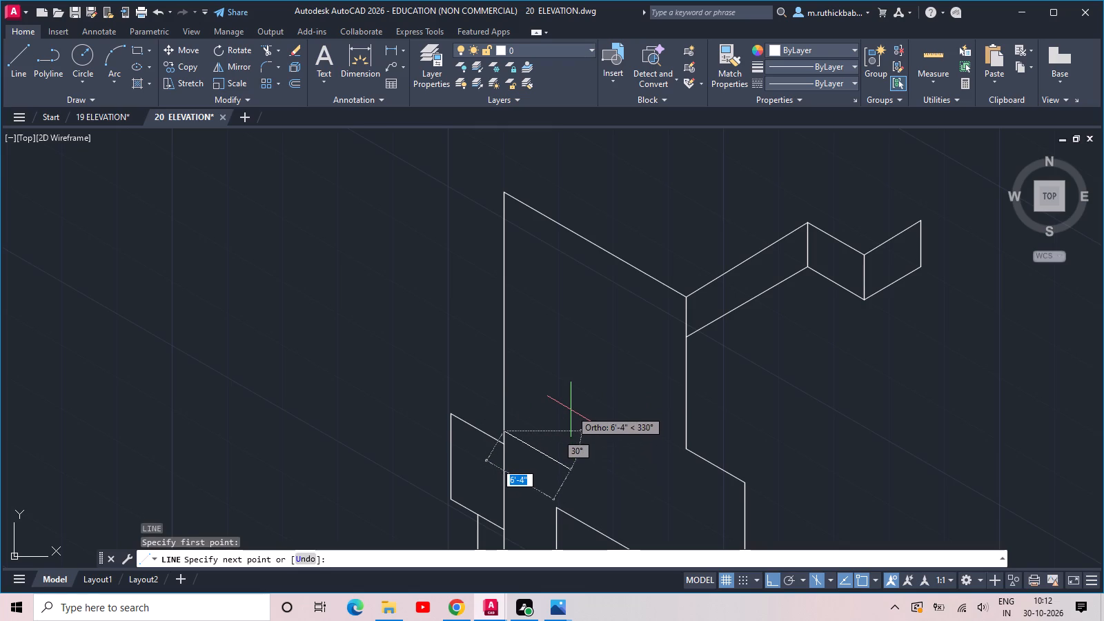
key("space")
Draw a short 330° line from the long vertical, just above the small left block, and continue it vertically up toward the top line.
key("space")
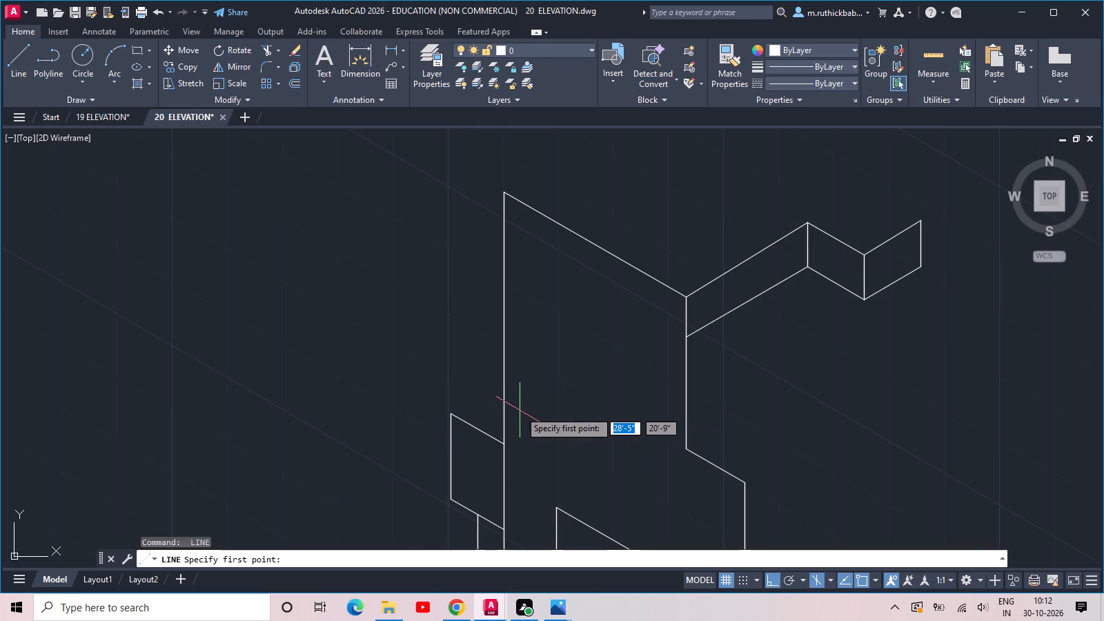
left_click(506, 395)
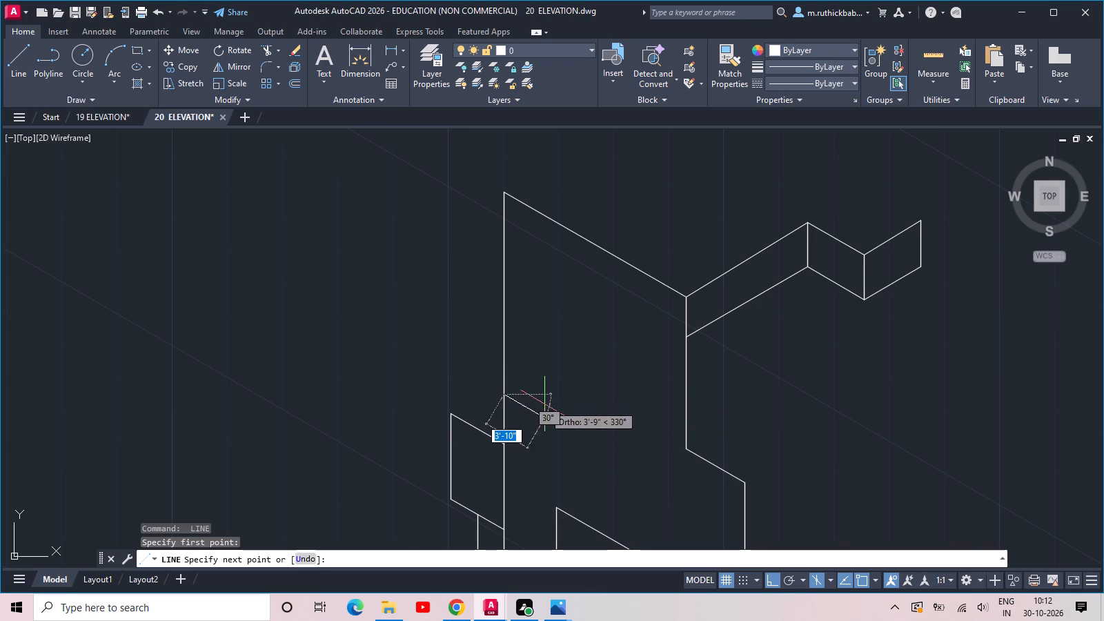
left_click(562, 424)
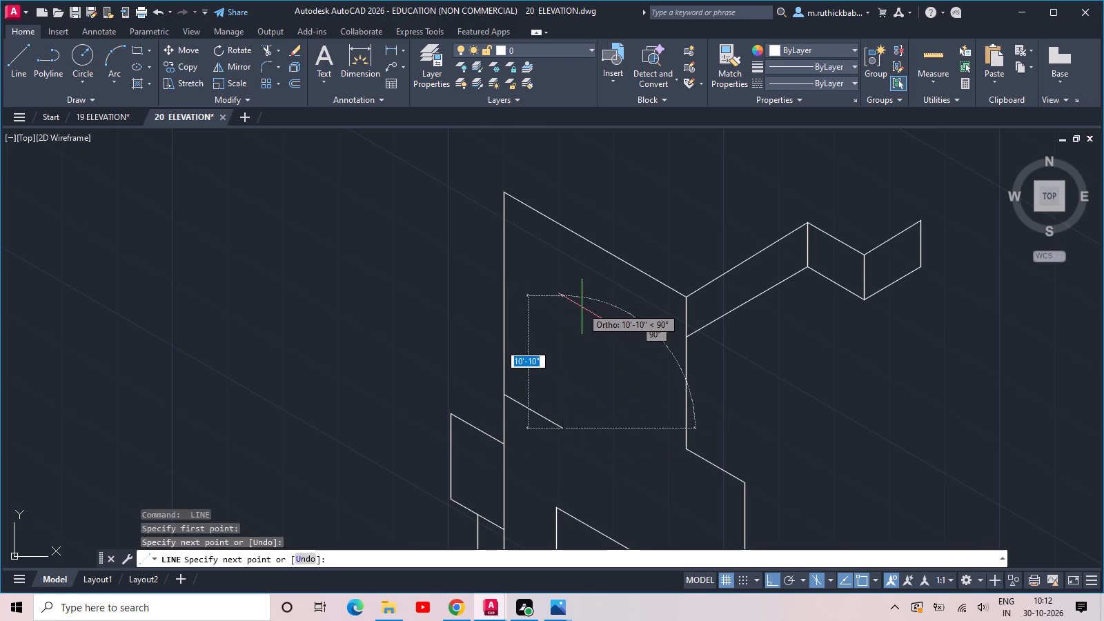
left_click(575, 275)
key("space")
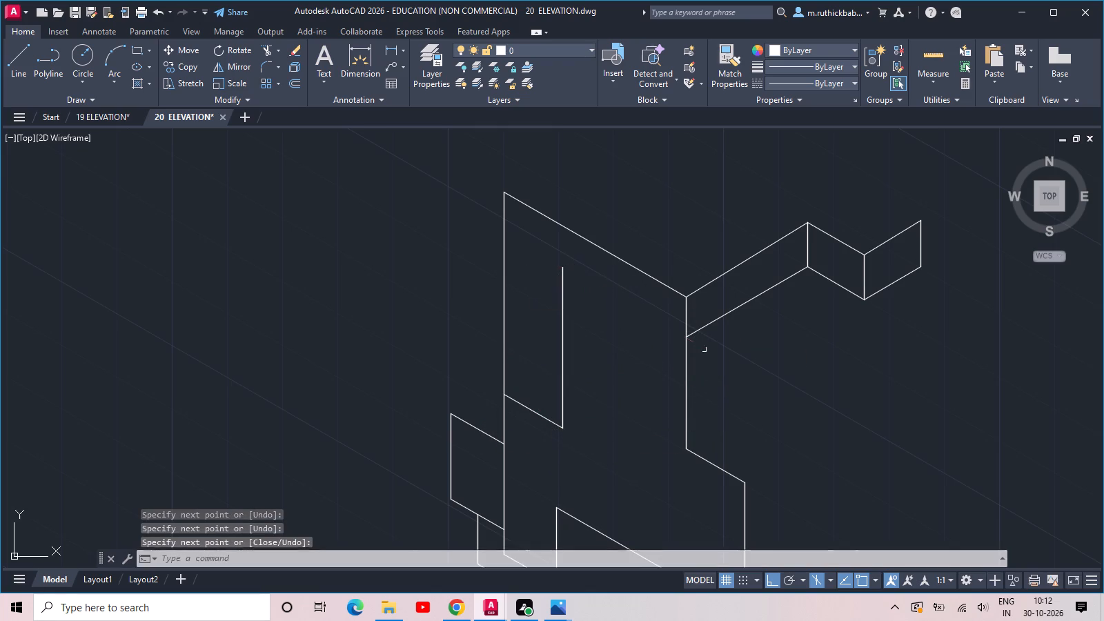
Draw an inner line about 12'-11" long at 150° from the band's lower near corner, parallel to the top line.
key("space")
left_click(684, 340)
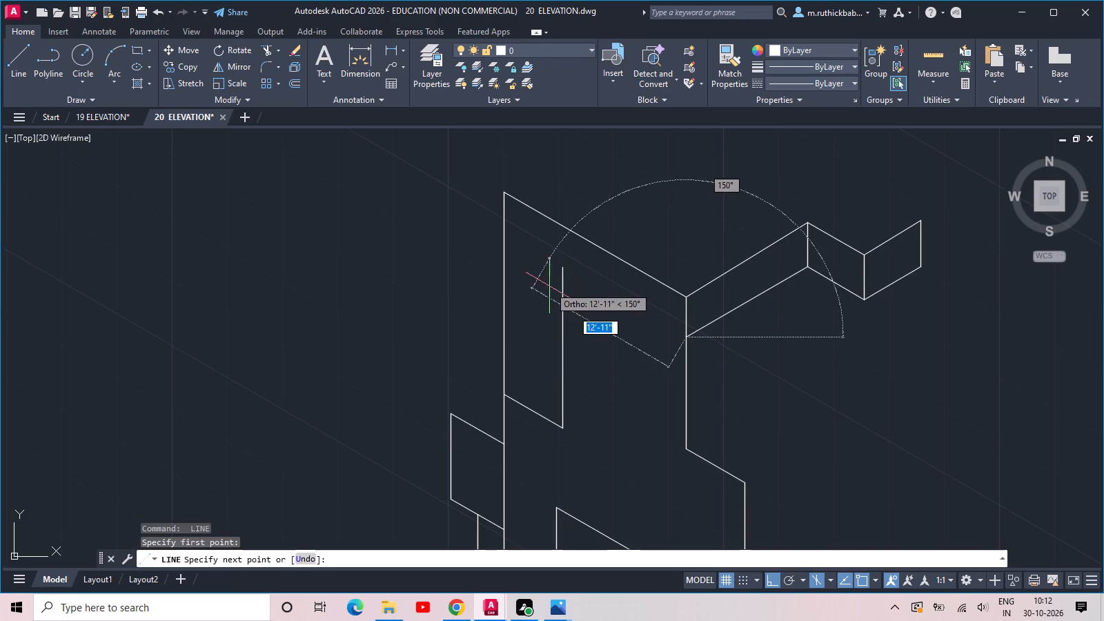
left_click(549, 286)
scroll(560, 270, "up", 5)
key("Escape")
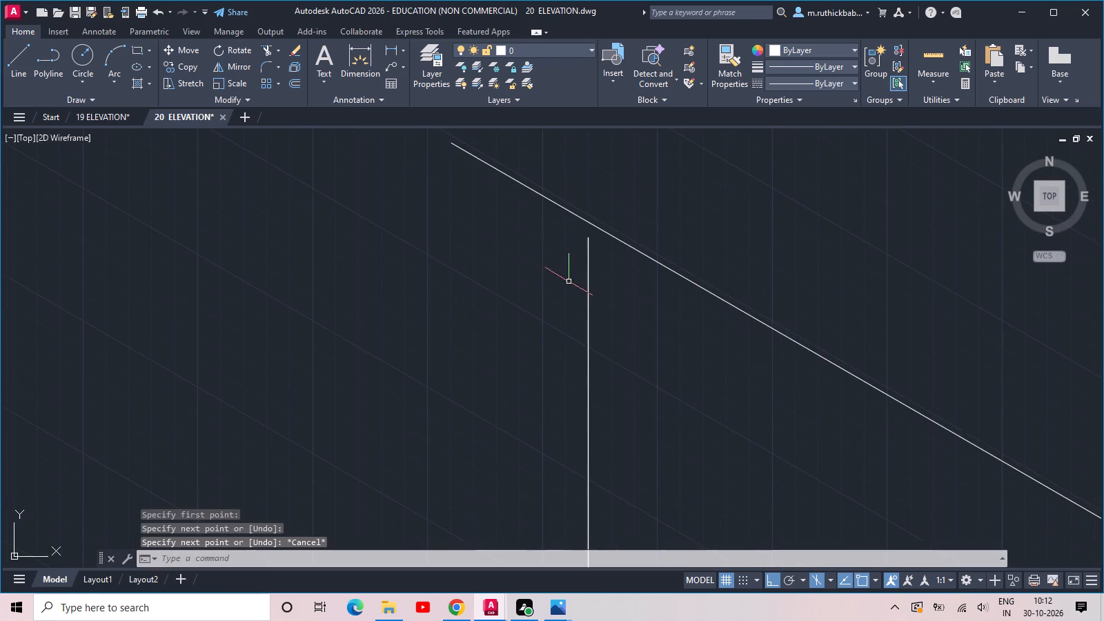
Extend the inner vertical up to the inner 150° line and trim that line's overshoot beyond it.
scroll(569, 293, "down", 1)
key("e")
key("x")
key("space")
key("space")
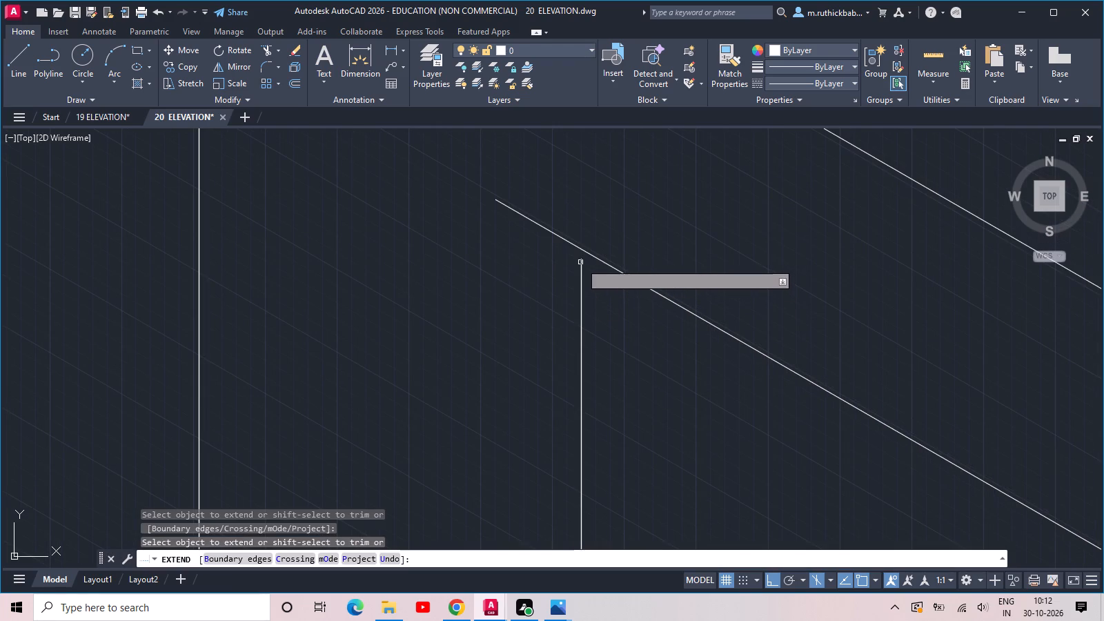
left_click(580, 265)
left_click_drag(546, 246, 549, 226, "shift")
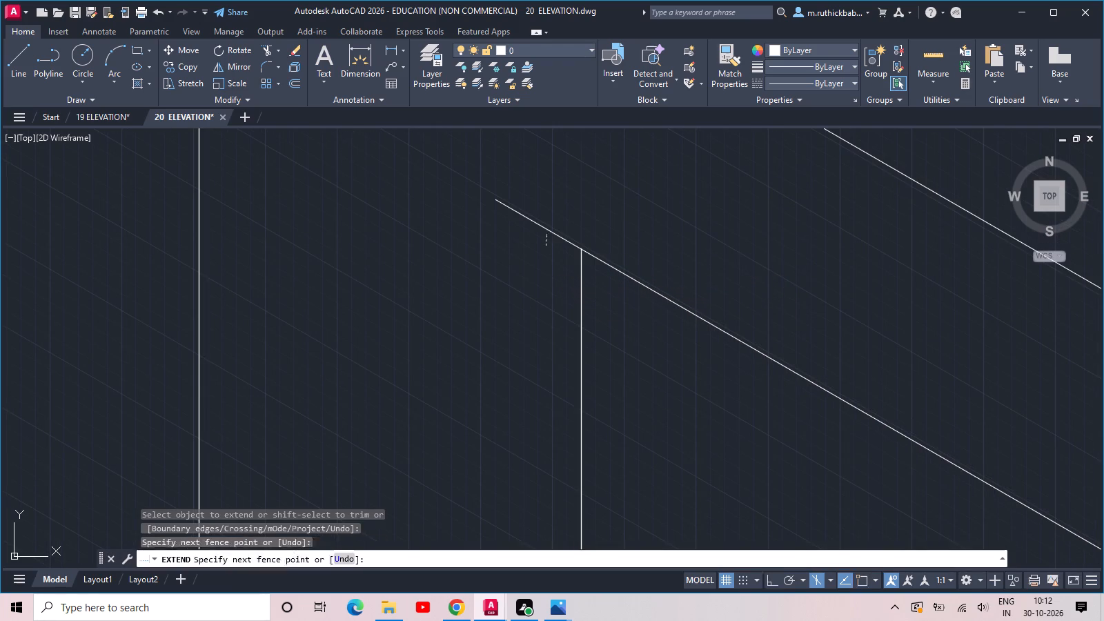
left_click_drag(549, 226, 547, 231, "shift")
left_click(559, 176, "shift")
left_click_drag(519, 255, 517, 263, "shift")
scroll(520, 262, "down", 3, "shift")
key("Escape")
Draw a short 150° line from the upper corner of the lower notch and continue it up to the short 330° edge above.
scroll(526, 284, "down", 3)
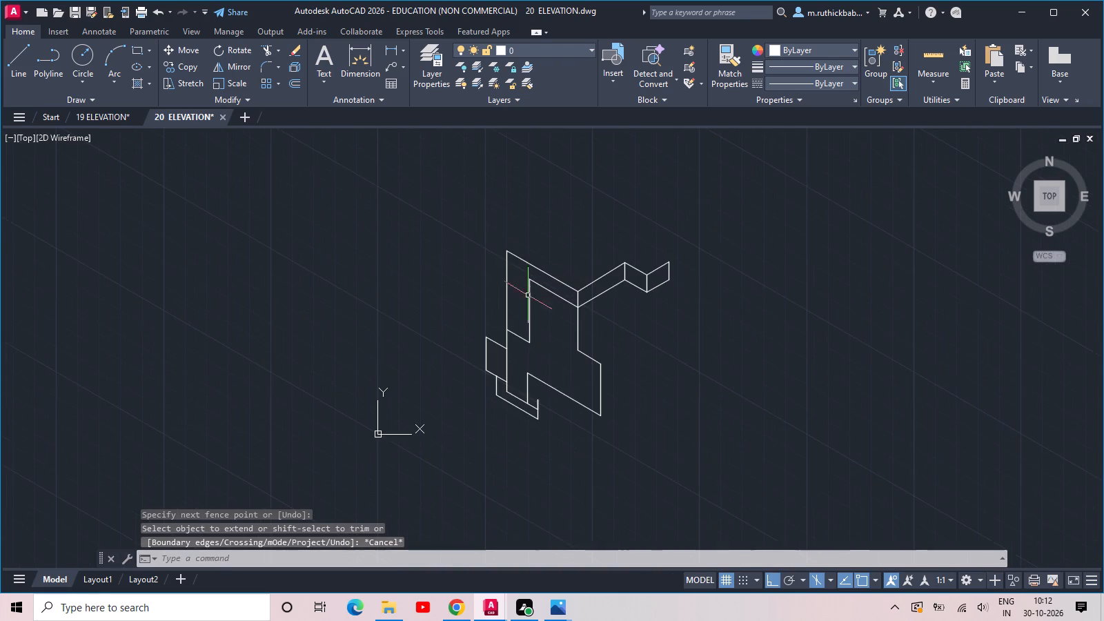
scroll(532, 358, "up", 2)
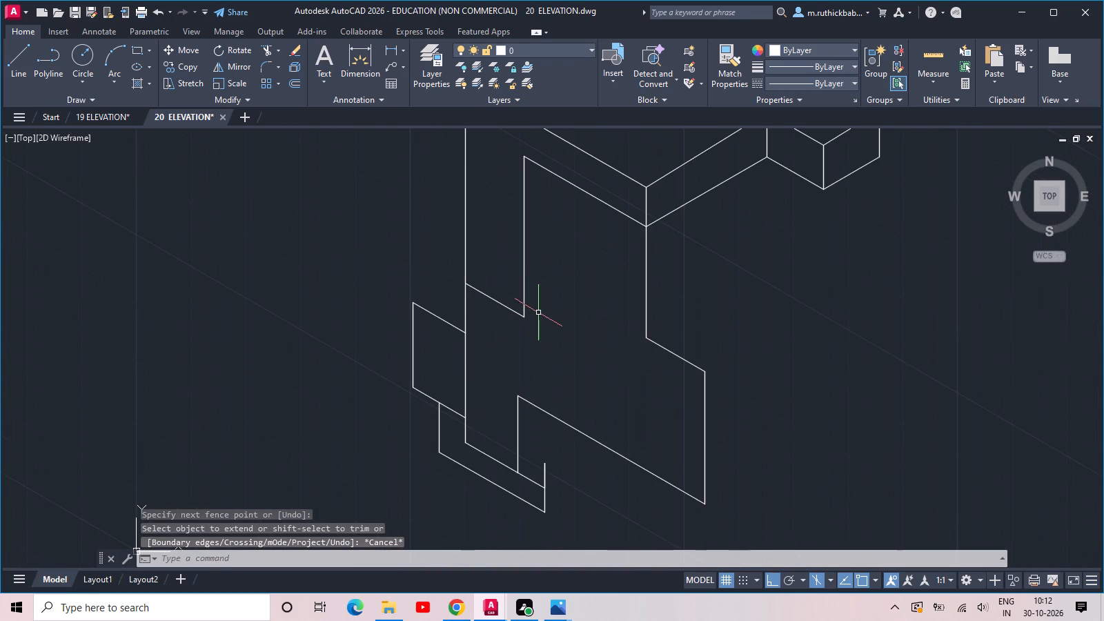
scroll(524, 342, "up", 1)
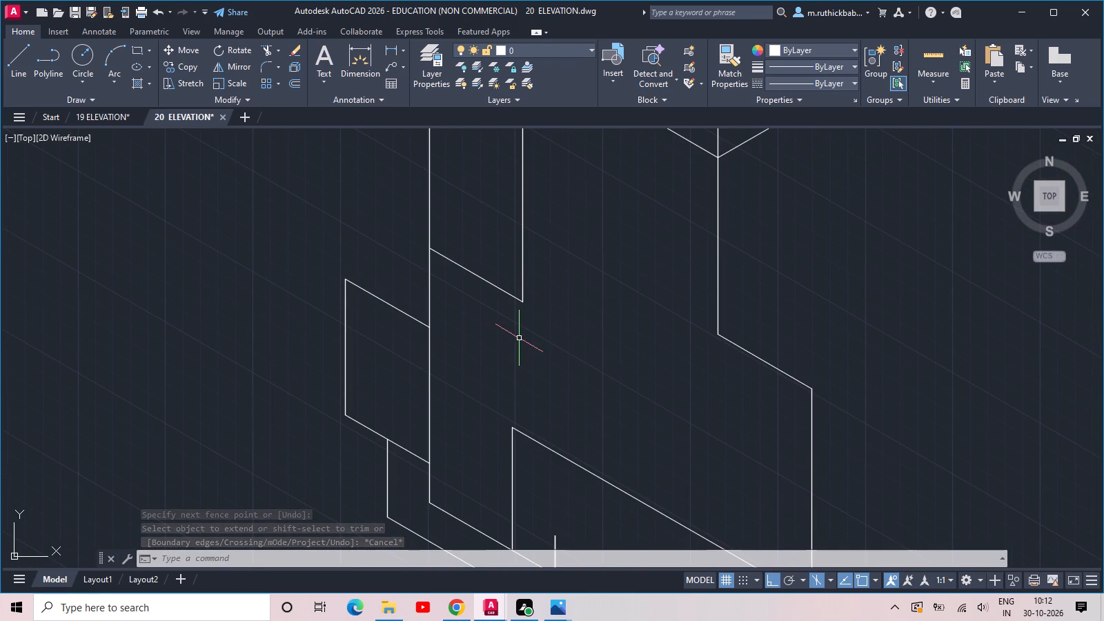
type("L")
key("space")
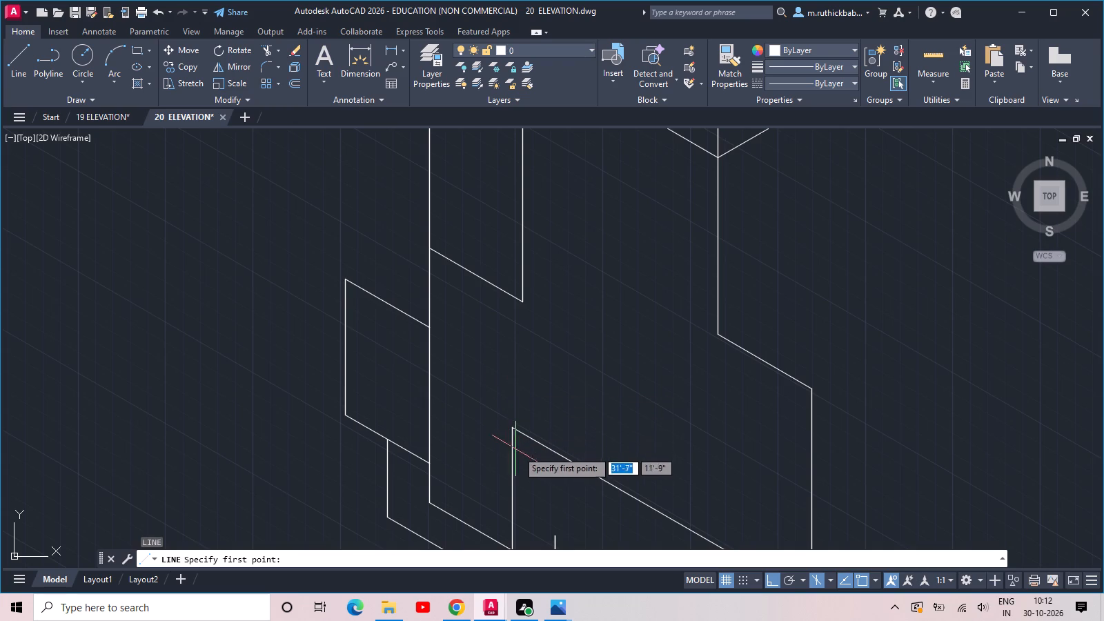
left_click(512, 428)
left_click(482, 416)
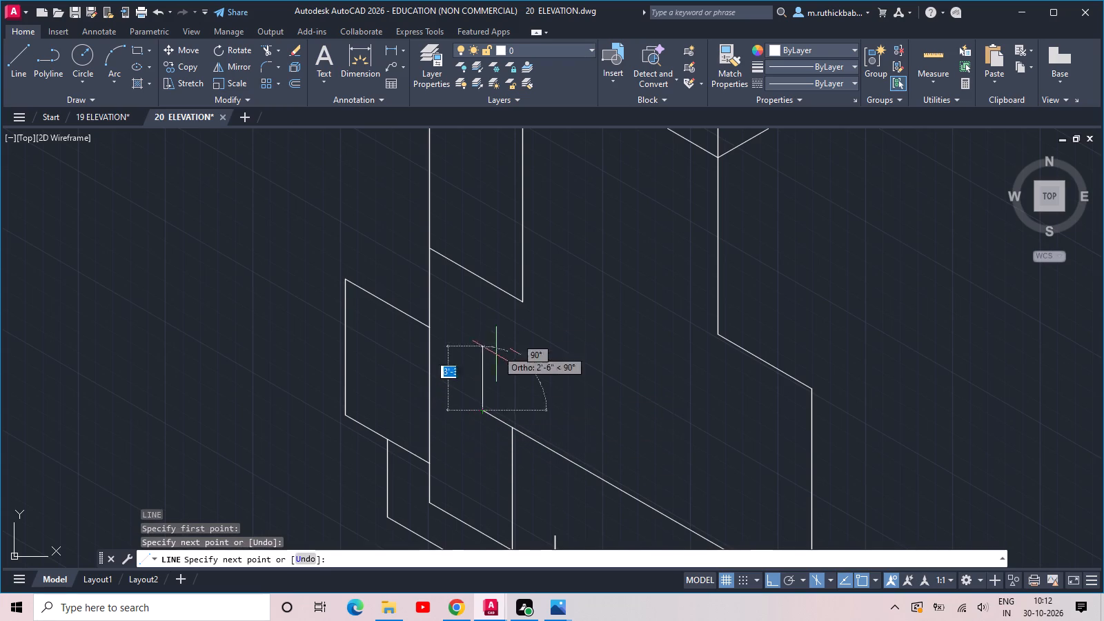
left_click(483, 283)
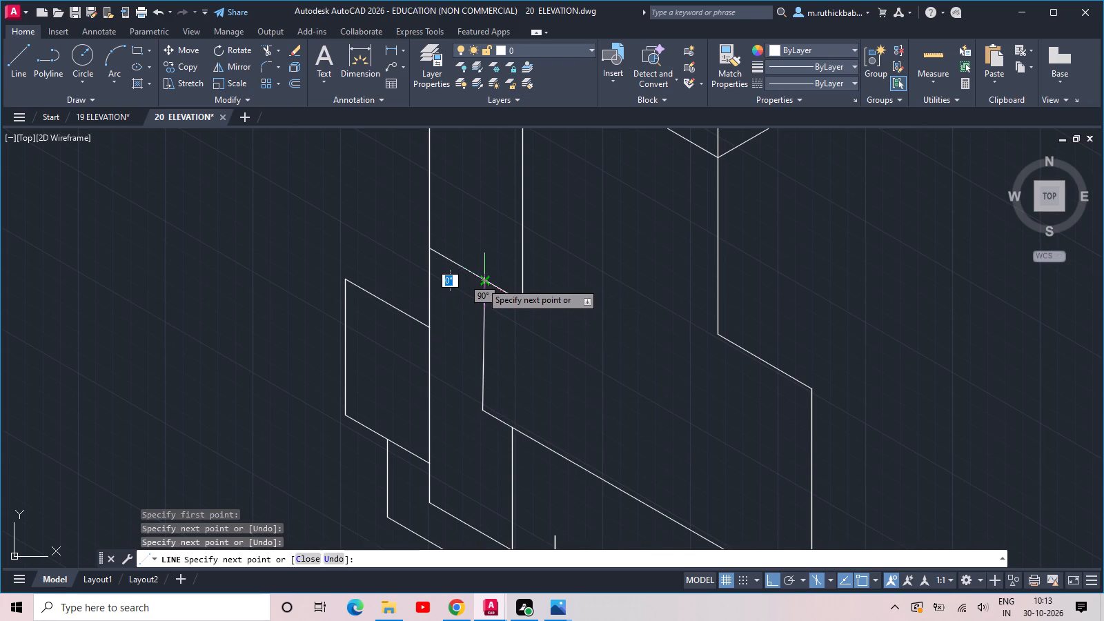
key("space")
Move the small left block's top edge up about 3'-8" at 90°.
middle_click_drag(433, 358, 520, 299)
middle_click_drag(461, 262, 467, 383)
left_click_drag(482, 379, 476, 340)
left_click(454, 303)
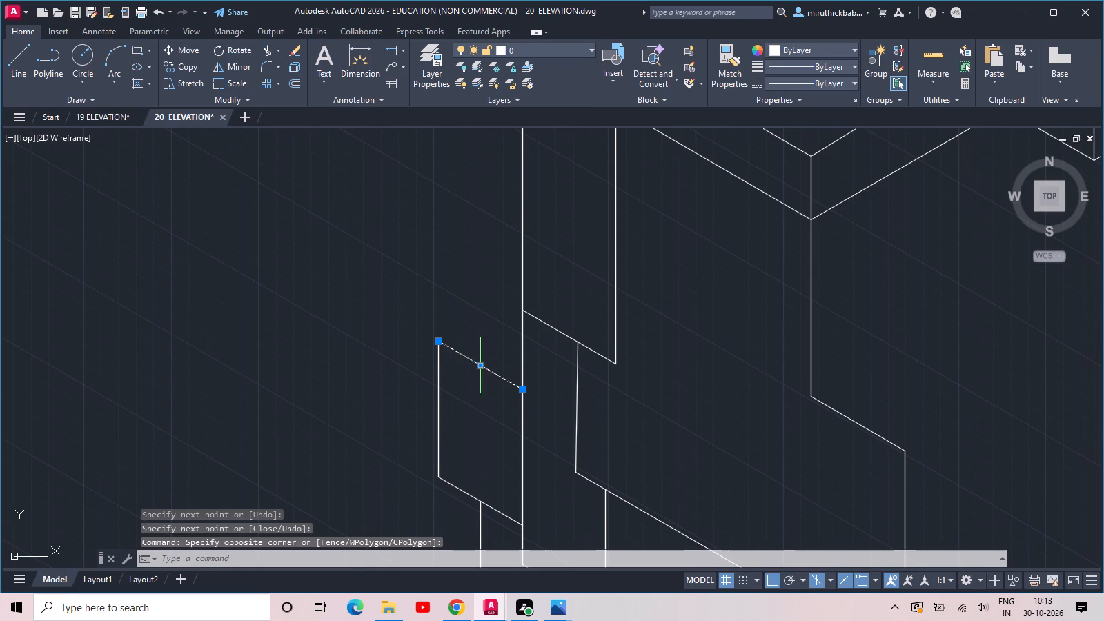
left_click(480, 364)
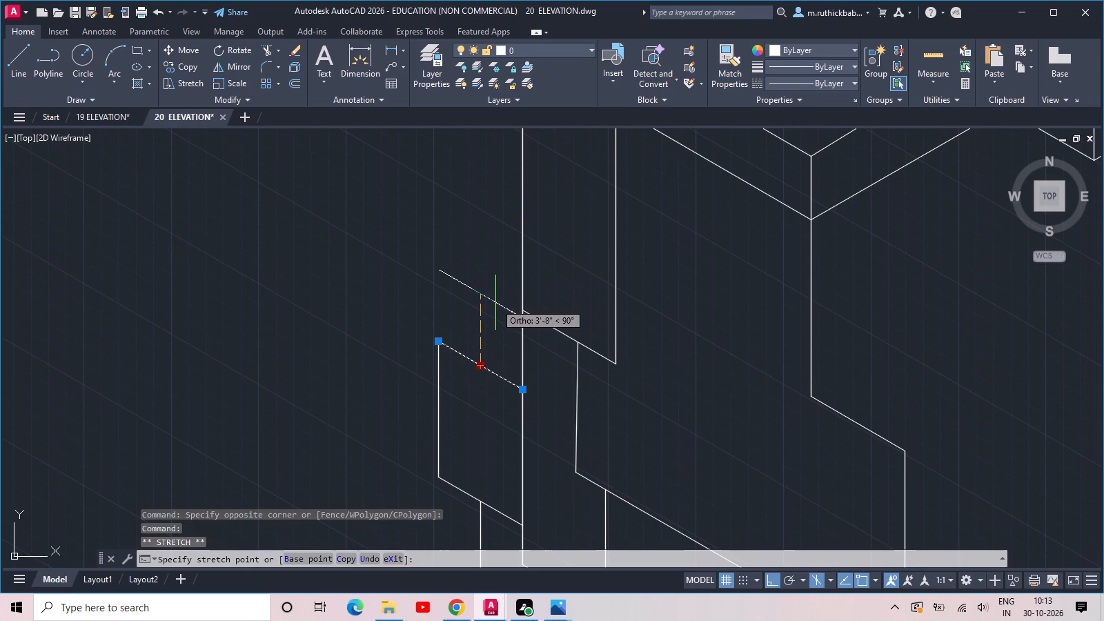
left_click(495, 303)
key("Escape")
Extend the small left block's outer vertical edge up to meet its raised top edge.
type("EX")
key("space")
key("space")
left_click(442, 346)
left_click(425, 362)
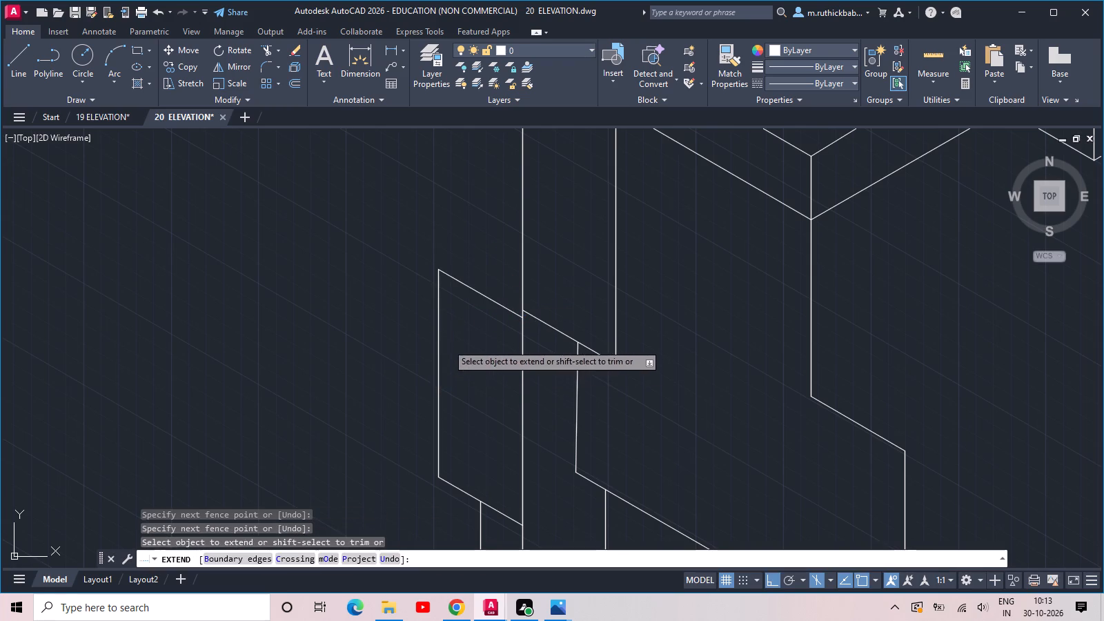
key("Escape")
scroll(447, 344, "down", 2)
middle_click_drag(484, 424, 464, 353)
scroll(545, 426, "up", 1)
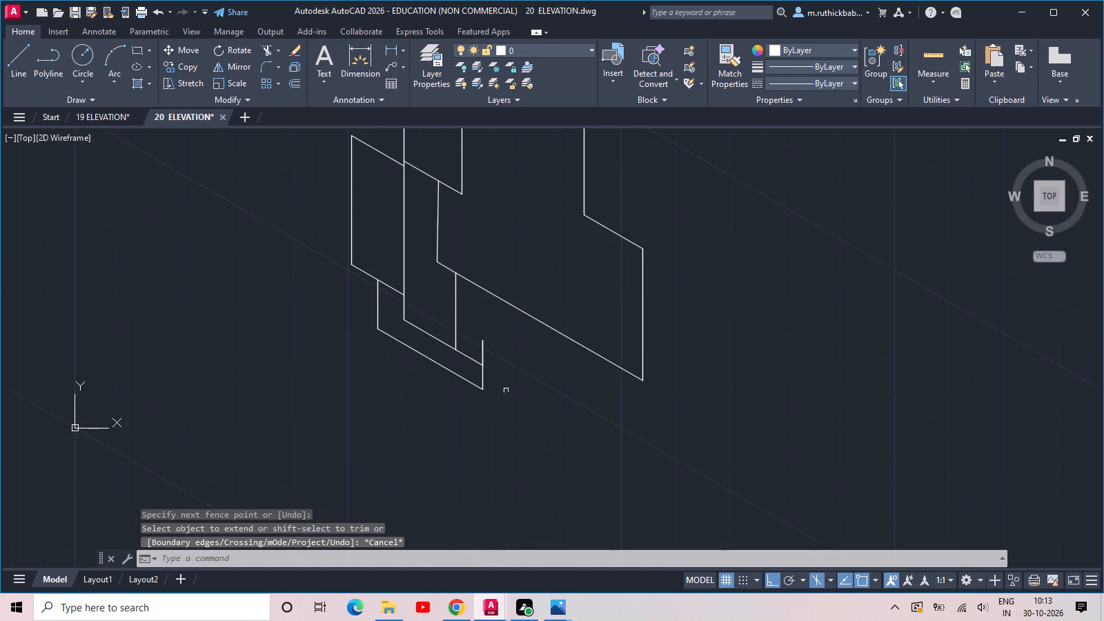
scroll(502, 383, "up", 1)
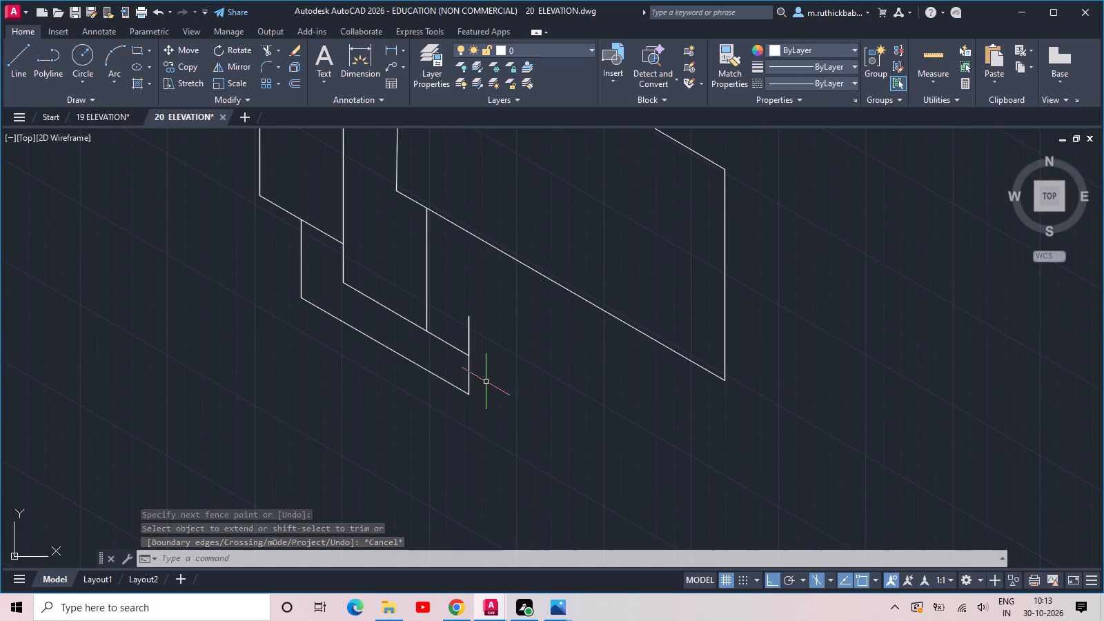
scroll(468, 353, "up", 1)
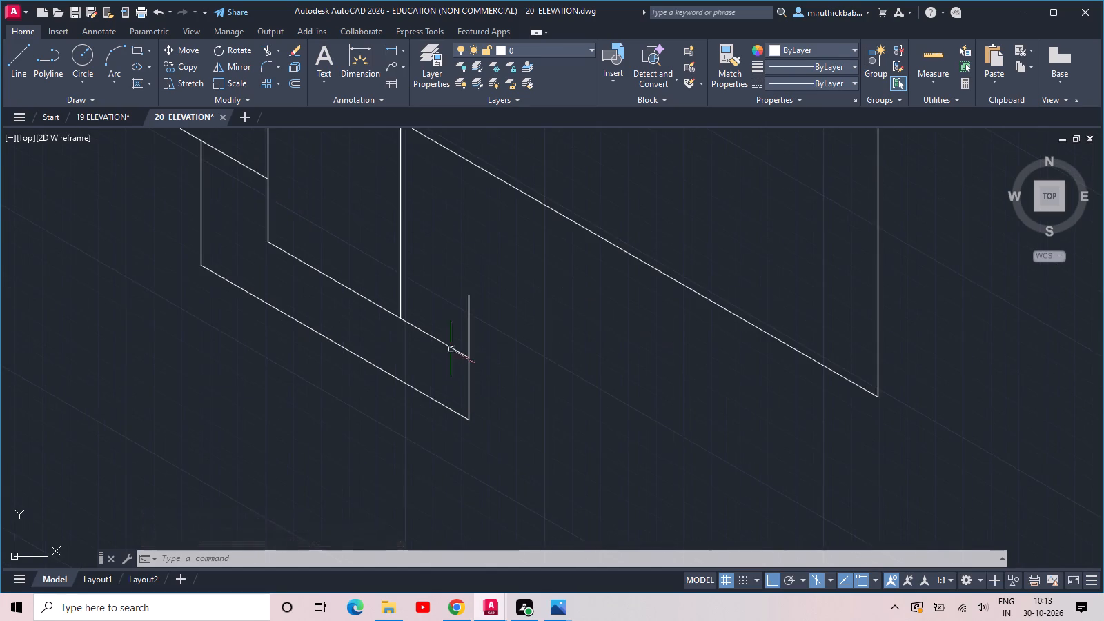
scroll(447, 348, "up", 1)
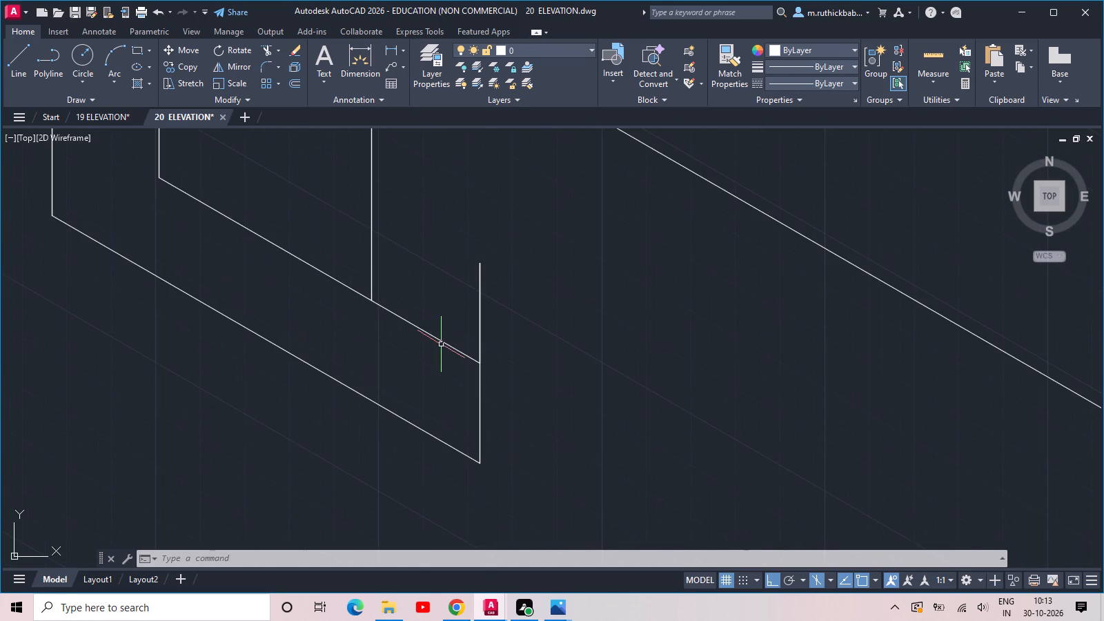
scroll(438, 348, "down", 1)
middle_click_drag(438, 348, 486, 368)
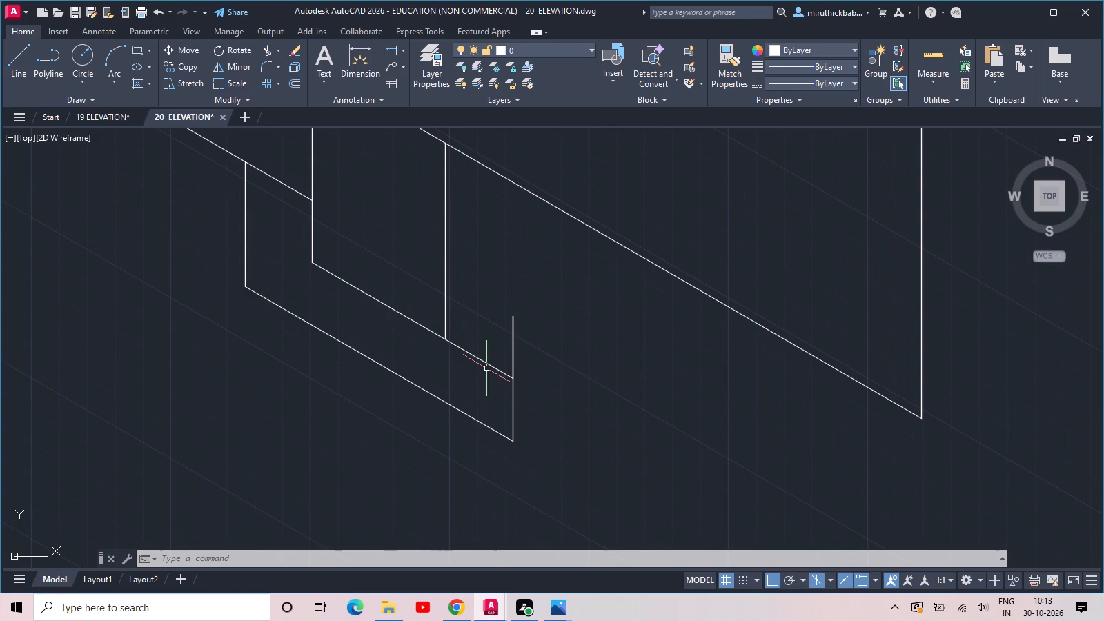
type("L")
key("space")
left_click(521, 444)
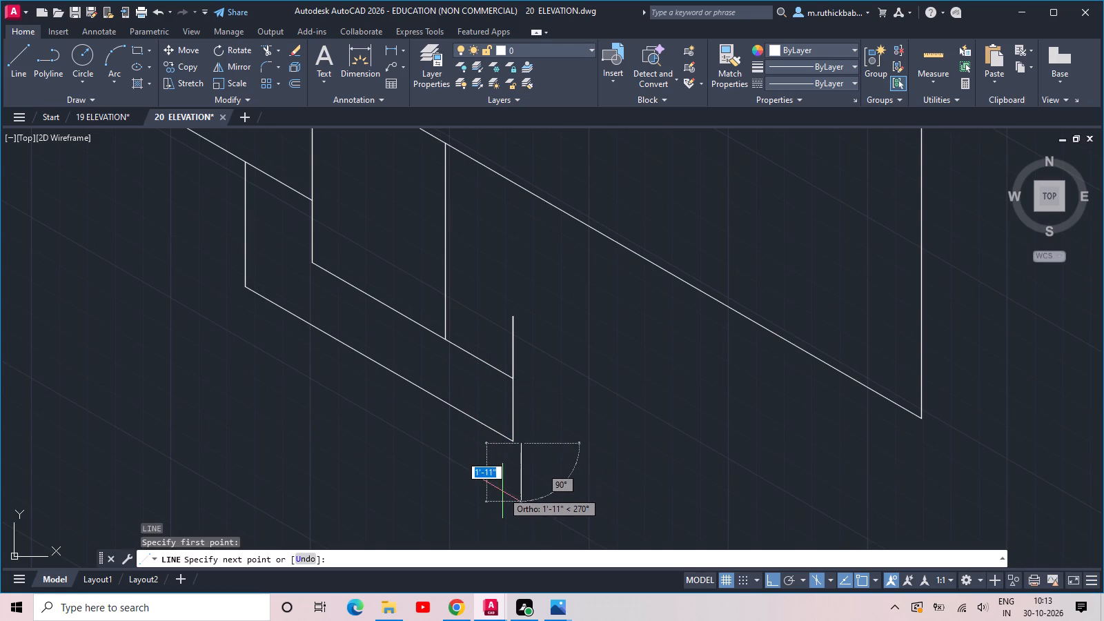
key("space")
Draw a short vertical down from the lower band's bottom end corner and continue with a short 330° line.
key("space")
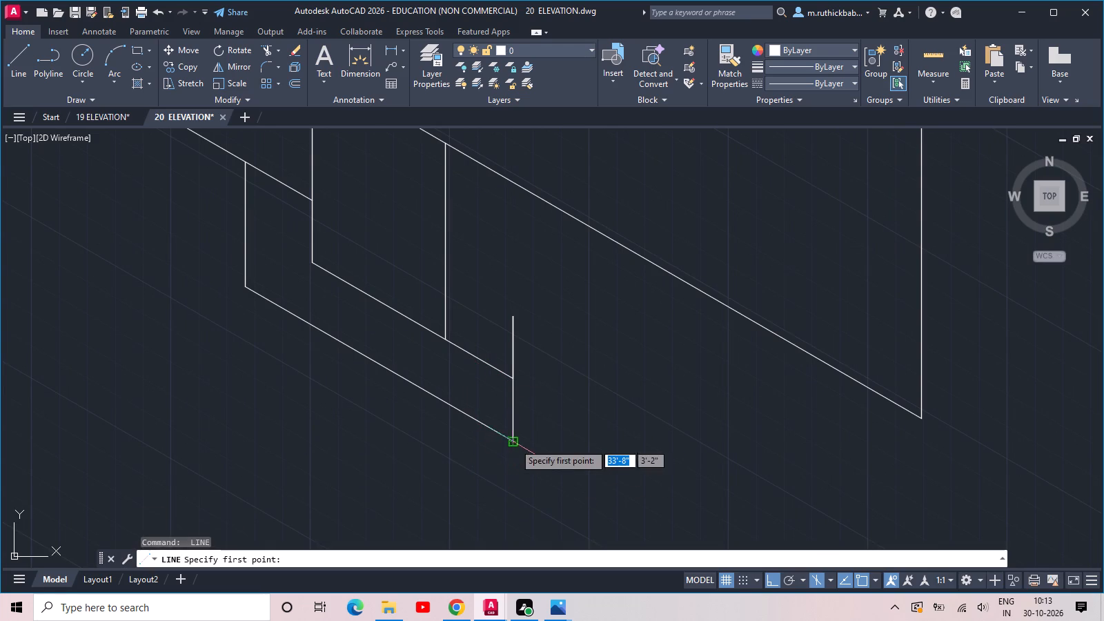
left_click(514, 443)
left_click(506, 483)
middle_click_drag(664, 526, 665, 514)
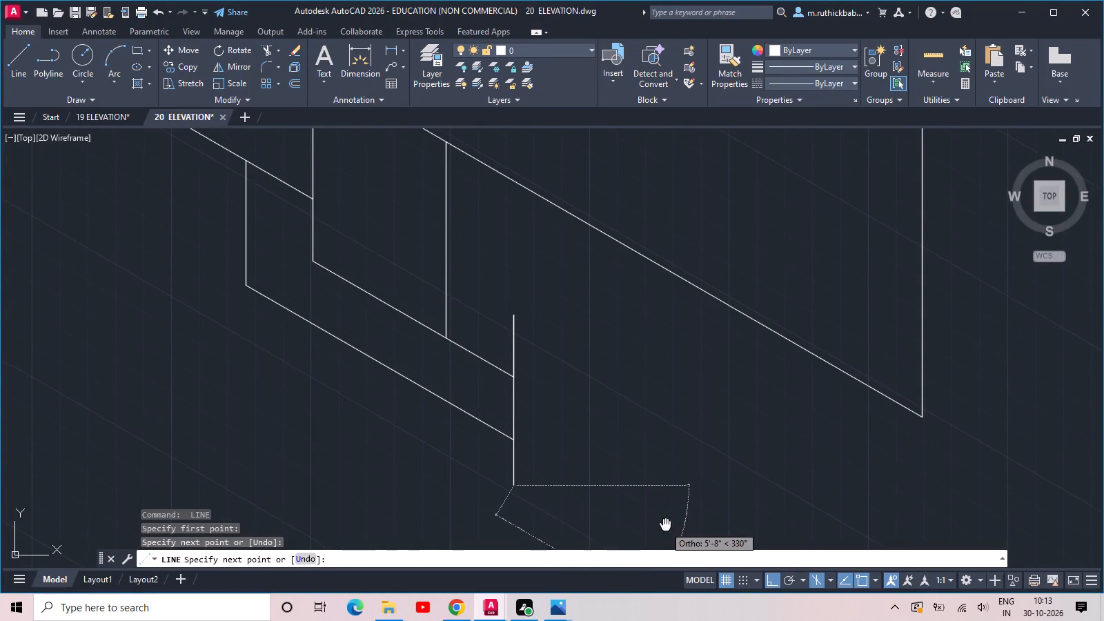
middle_click_drag(665, 514, 665, 337)
scroll(665, 337, "down", 1)
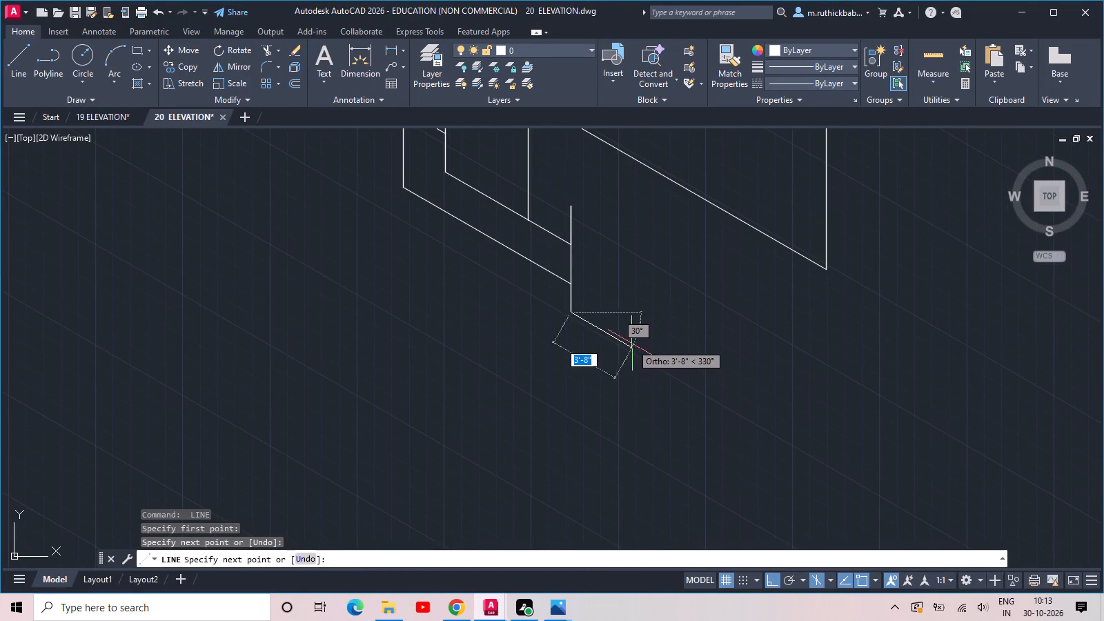
left_click(627, 344)
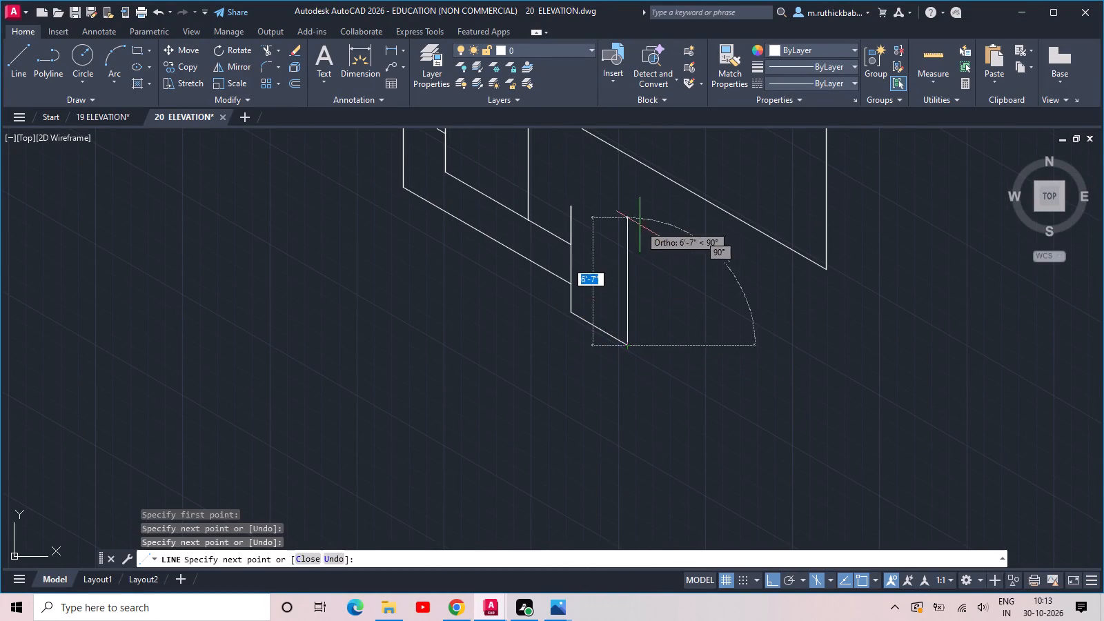
Draw a narrow vertical strip from the 330° line's end up to the front face's long lower edge, back down, and close its base.
left_click(625, 155)
left_click(638, 162)
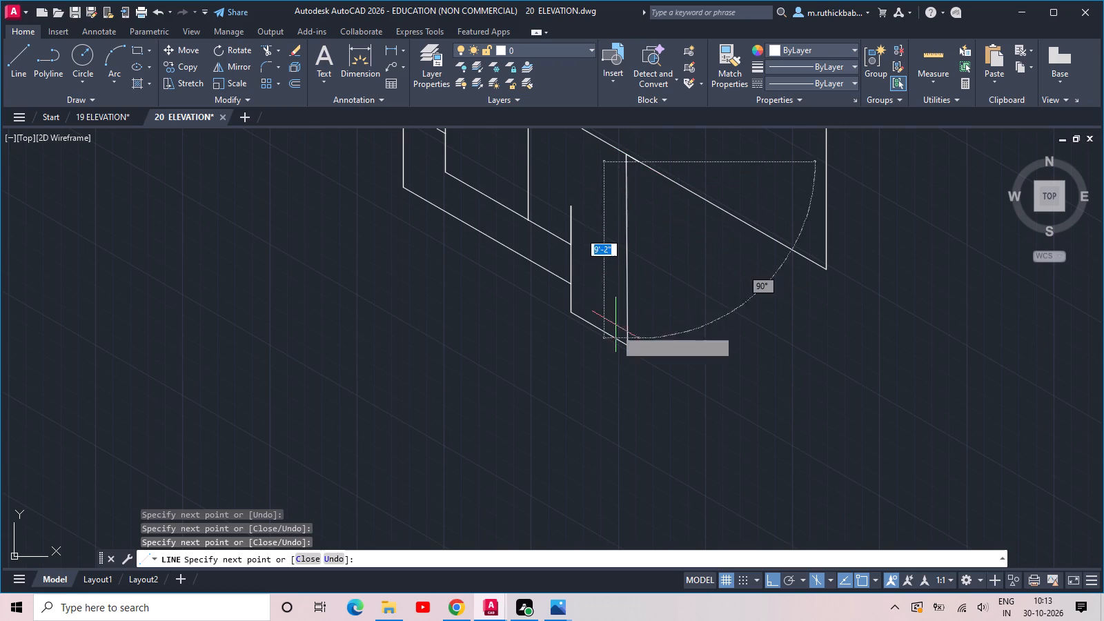
left_click(635, 355)
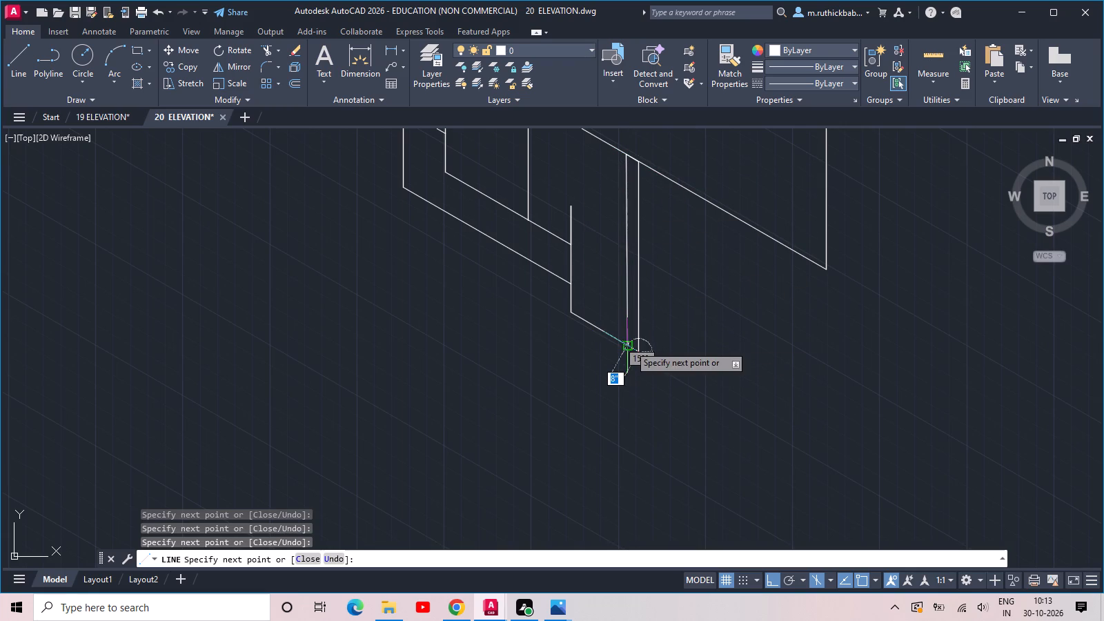
left_click(629, 345)
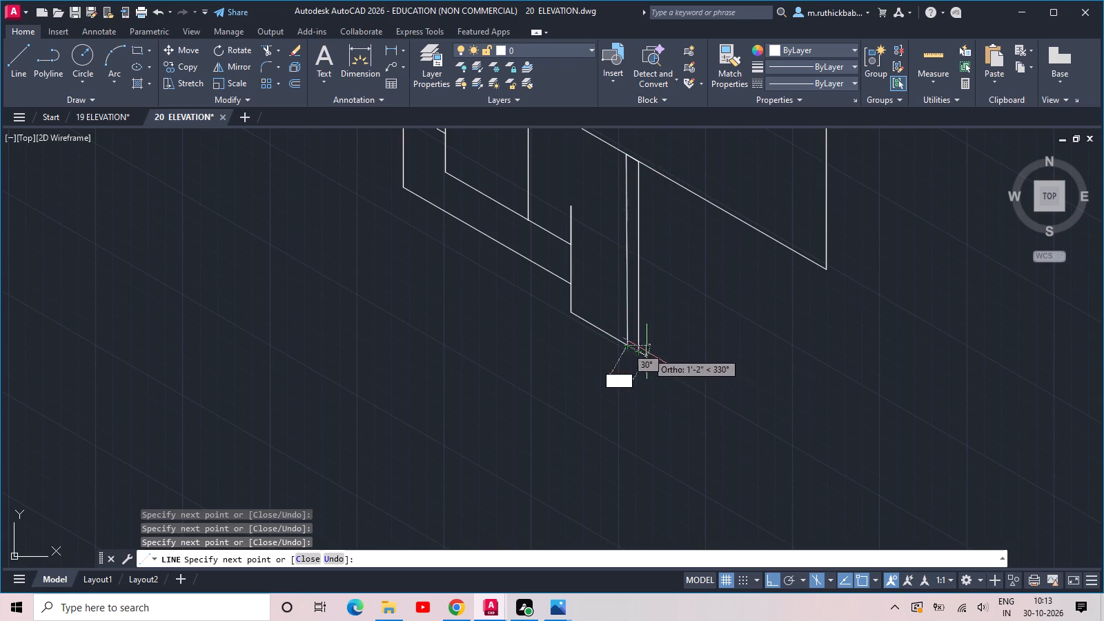
left_click(639, 351)
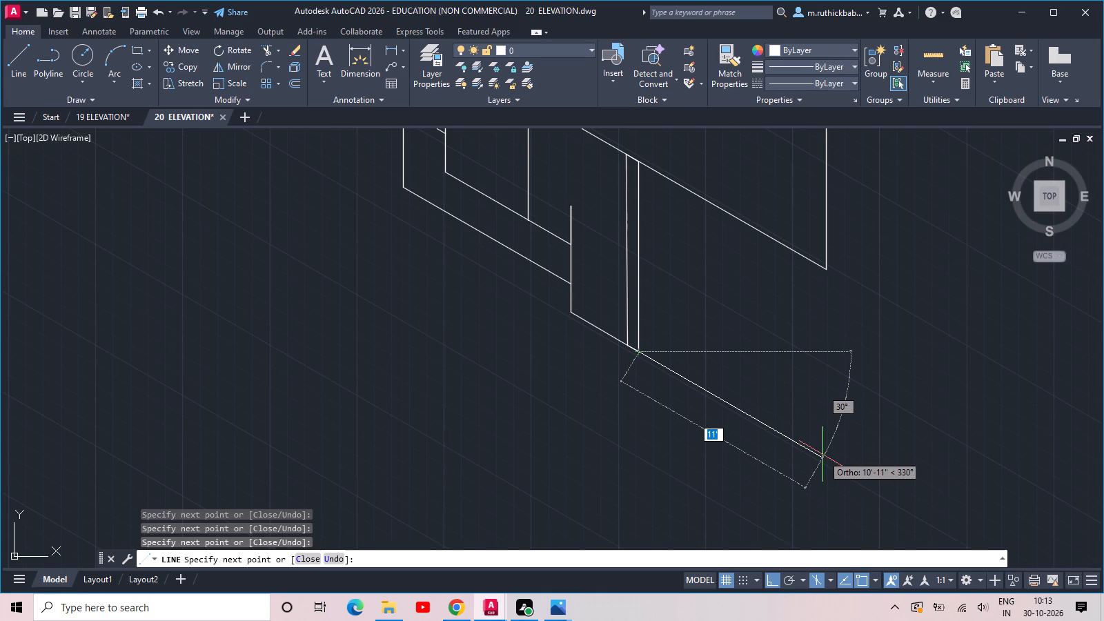
Continue the base line at 330° from the narrow strip, ending with a vertical up to the front face's long lower edge.
scroll(831, 455, "down", 1)
middle_click_drag(831, 455, 785, 428)
left_click(746, 405)
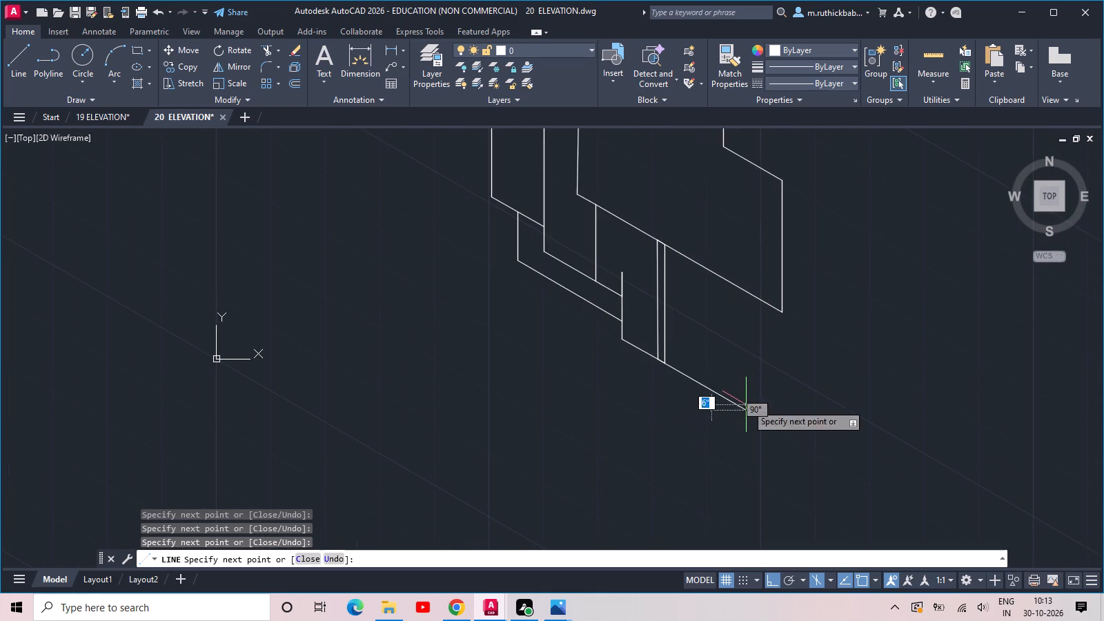
left_click(744, 291)
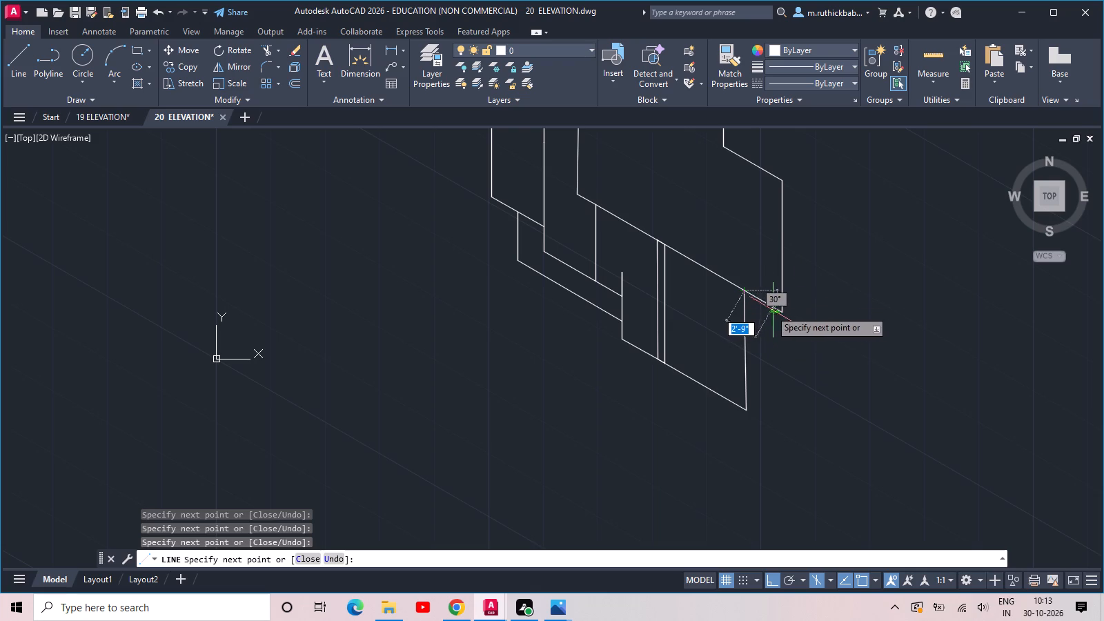
Continue along the long edge, go down about 10'-1", add a short 30° base, and return up to close a narrow side face.
left_click(767, 310)
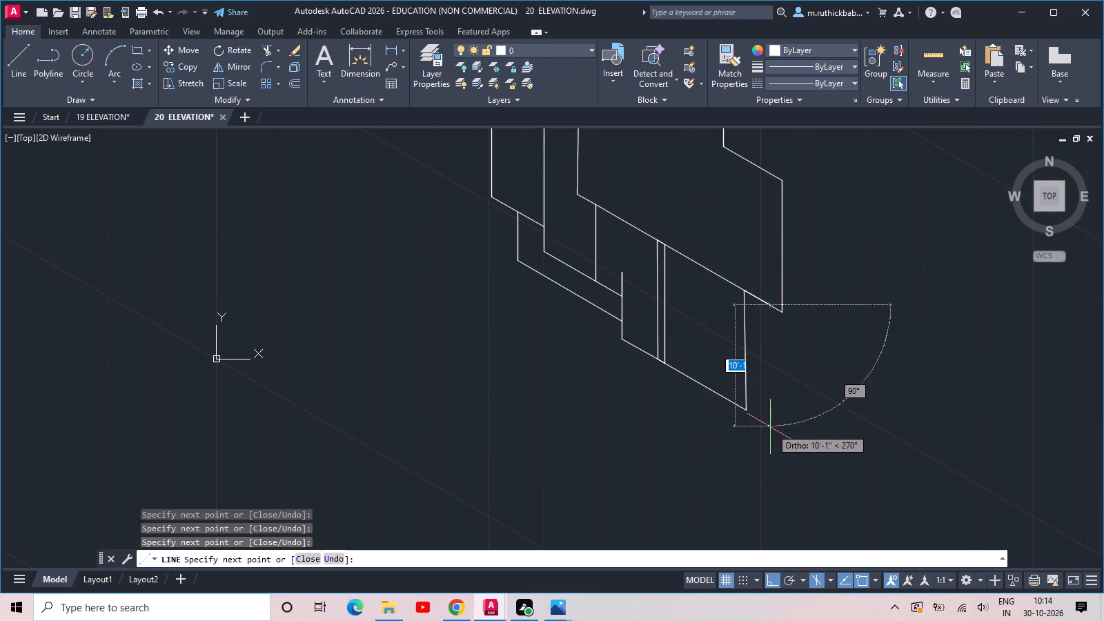
left_click(775, 431)
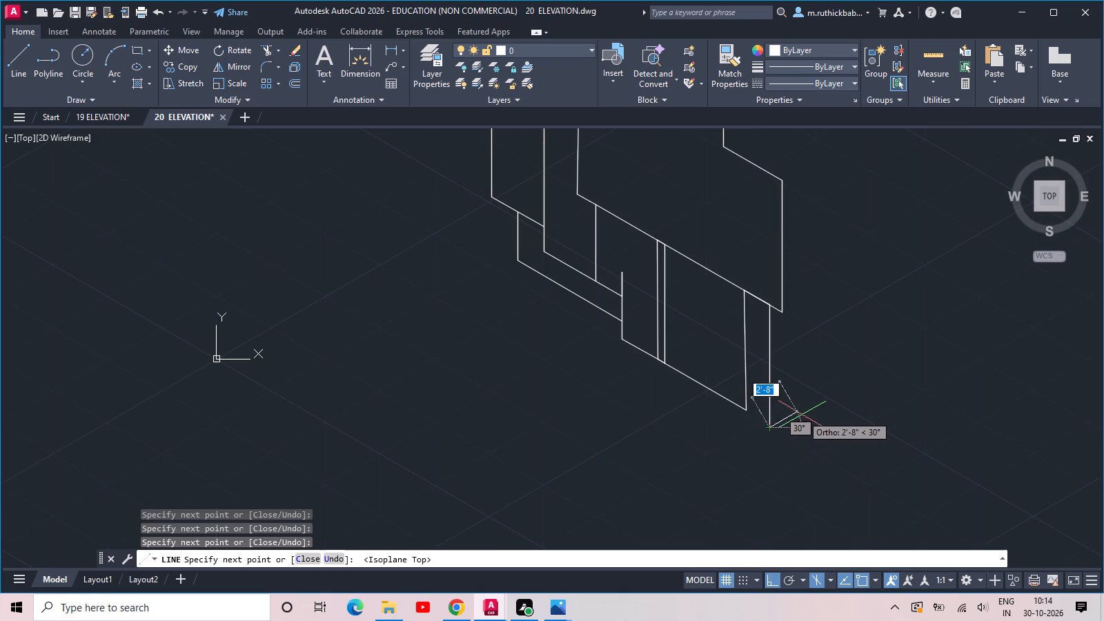
left_click(796, 417)
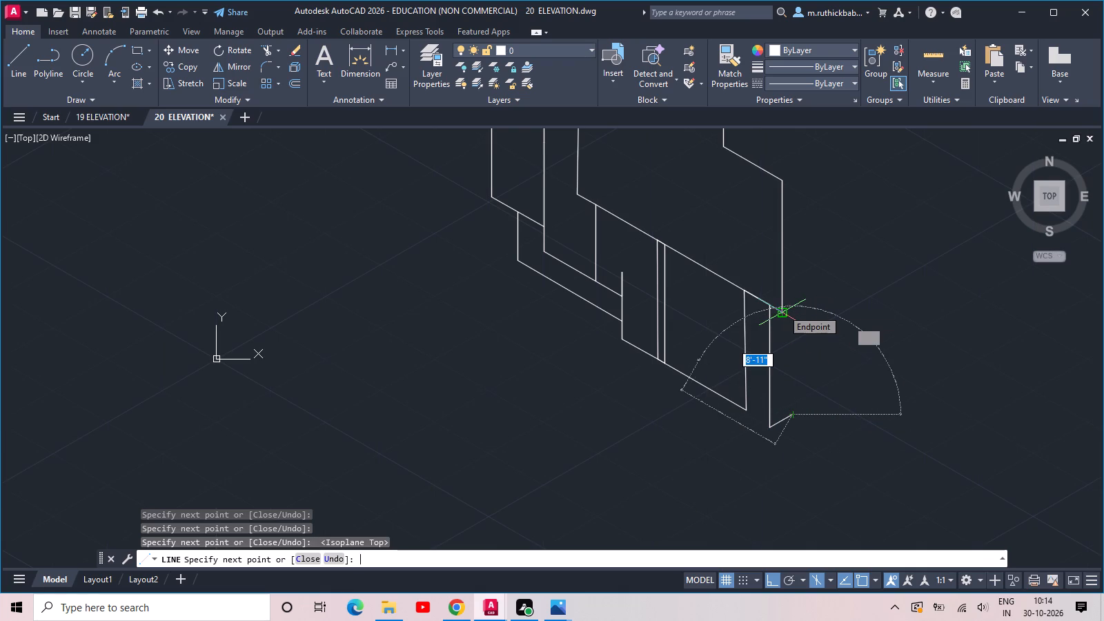
left_click(789, 306)
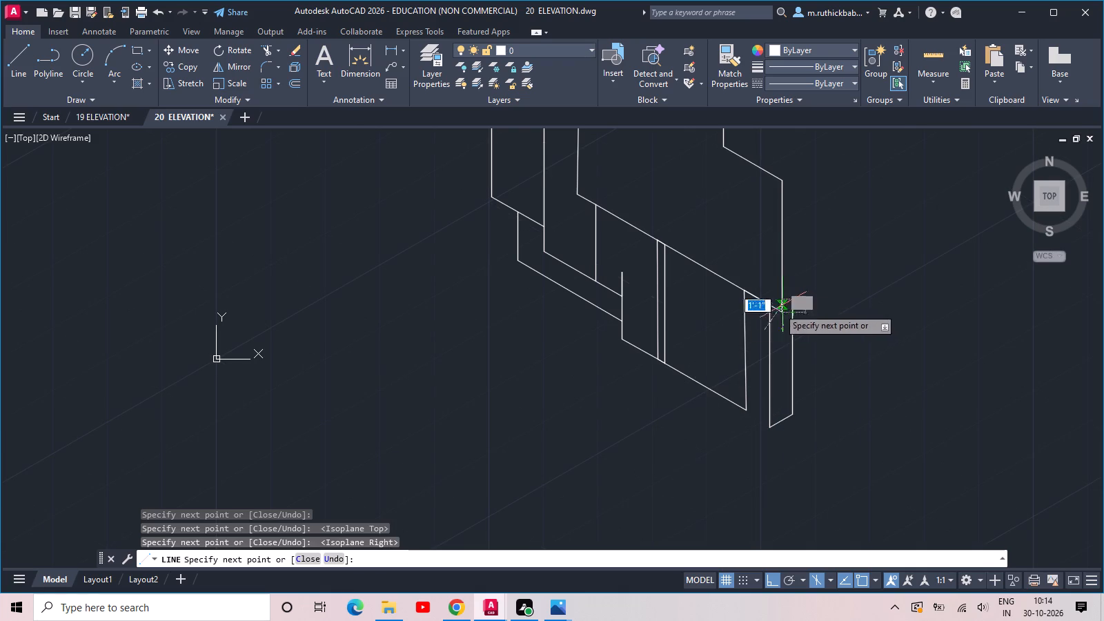
left_click(790, 298)
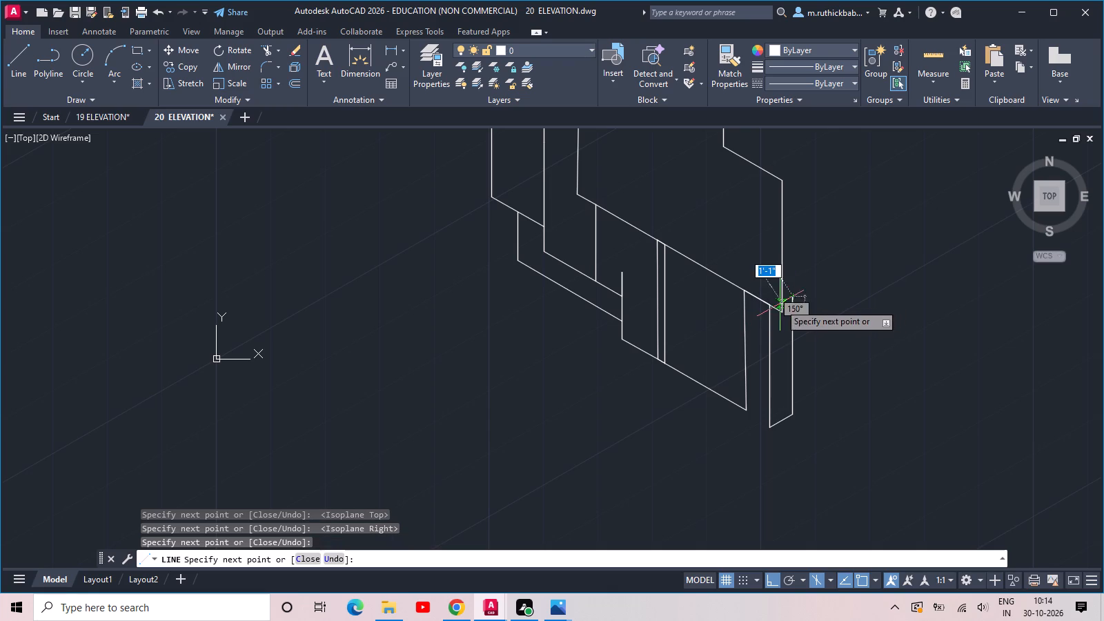
left_click(768, 306)
scroll(791, 301, "up", 2)
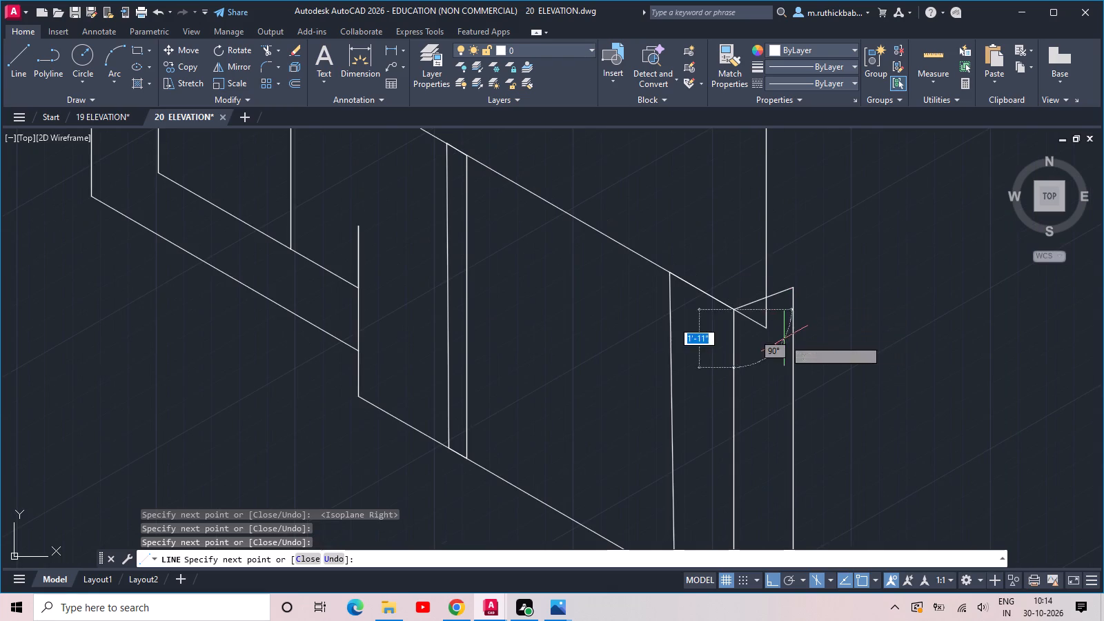
key("Escape")
Trim the narrow side face's slanted top line where it crosses inside the front face's outer vertical edge.
scroll(773, 310, "up", 3)
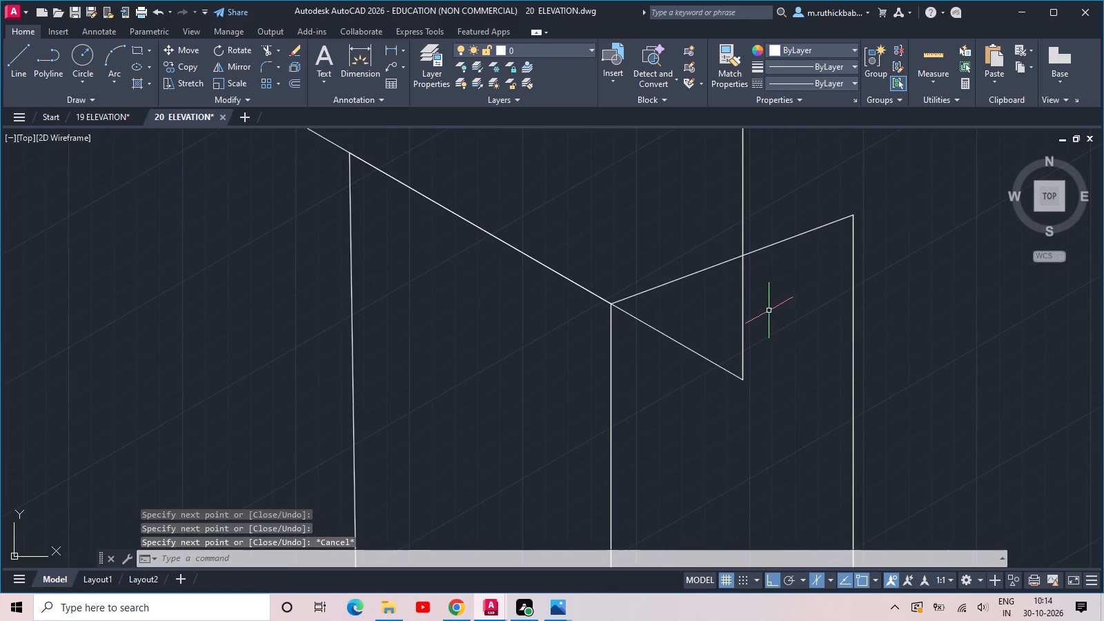
type("TR")
key("space")
key("space")
left_click(679, 308)
left_click(665, 212)
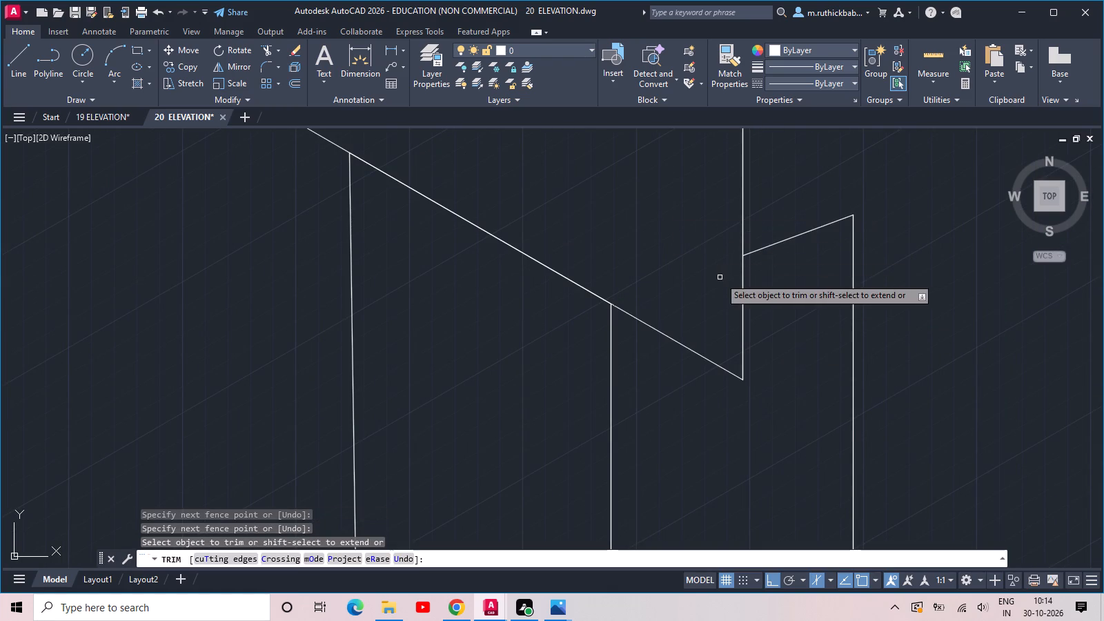
scroll(720, 277, "down", 4)
key("Escape")
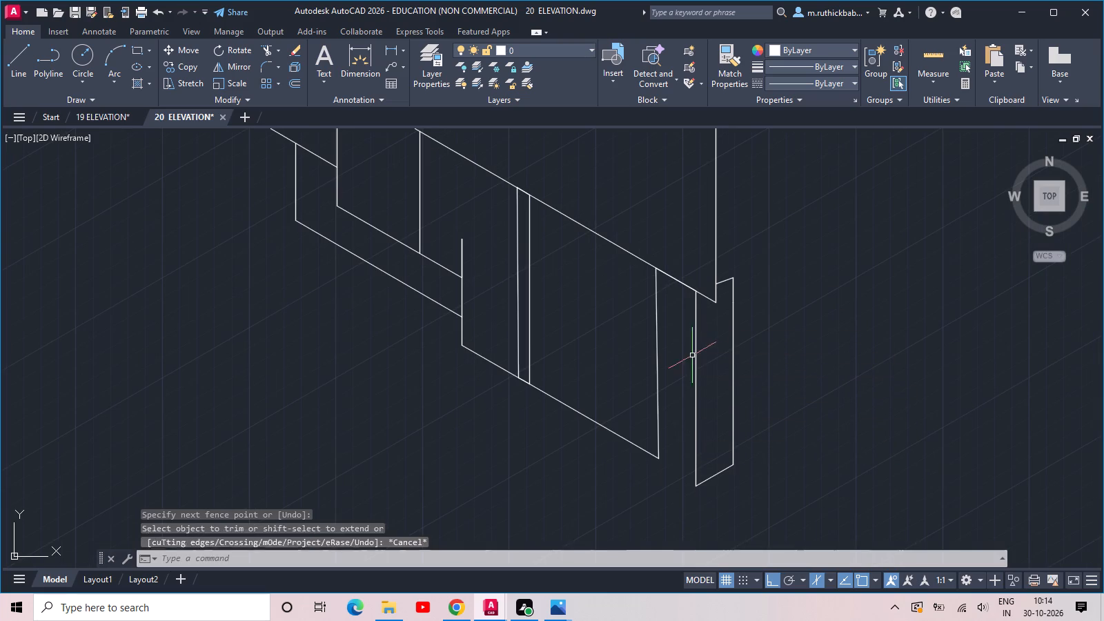
key("Escape")
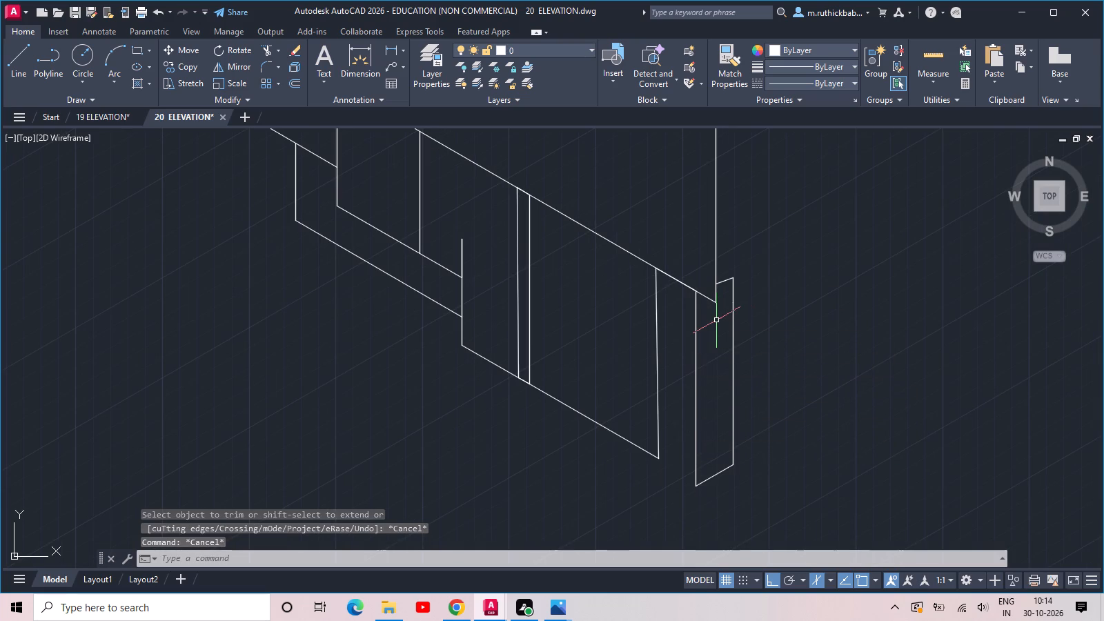
Draw a line about 19'-6" at 30° from the front face's lowest corner, continuing about 11'-7" up at 90°.
scroll(716, 320, "down", 1)
middle_click_drag(718, 404, 632, 405)
scroll(670, 300, "down", 2)
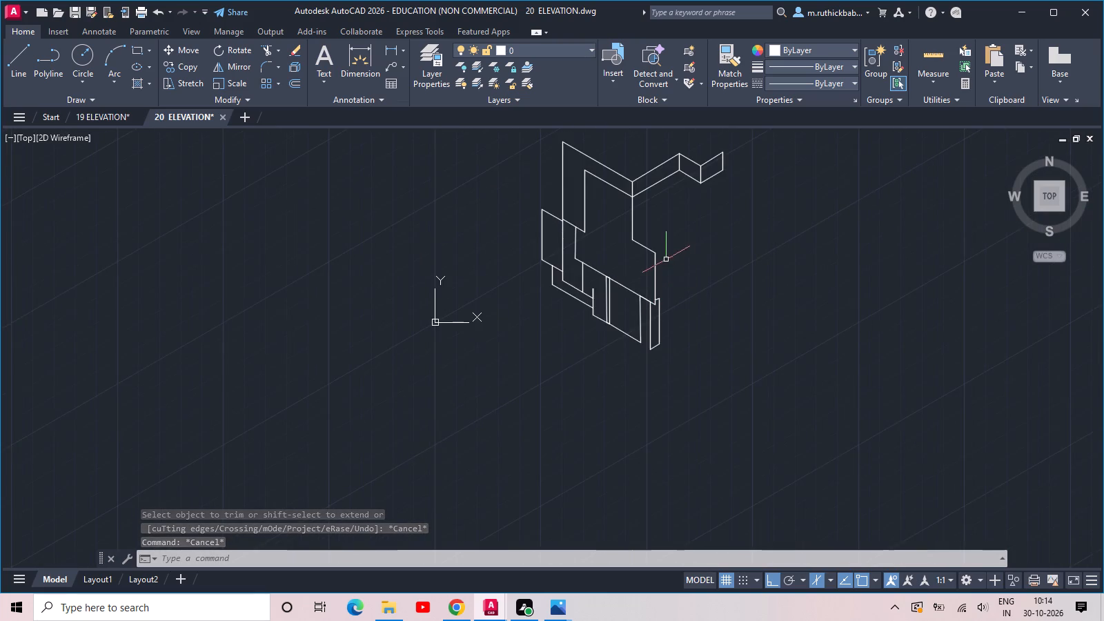
middle_click_drag(666, 258, 566, 356)
type("L")
key("space")
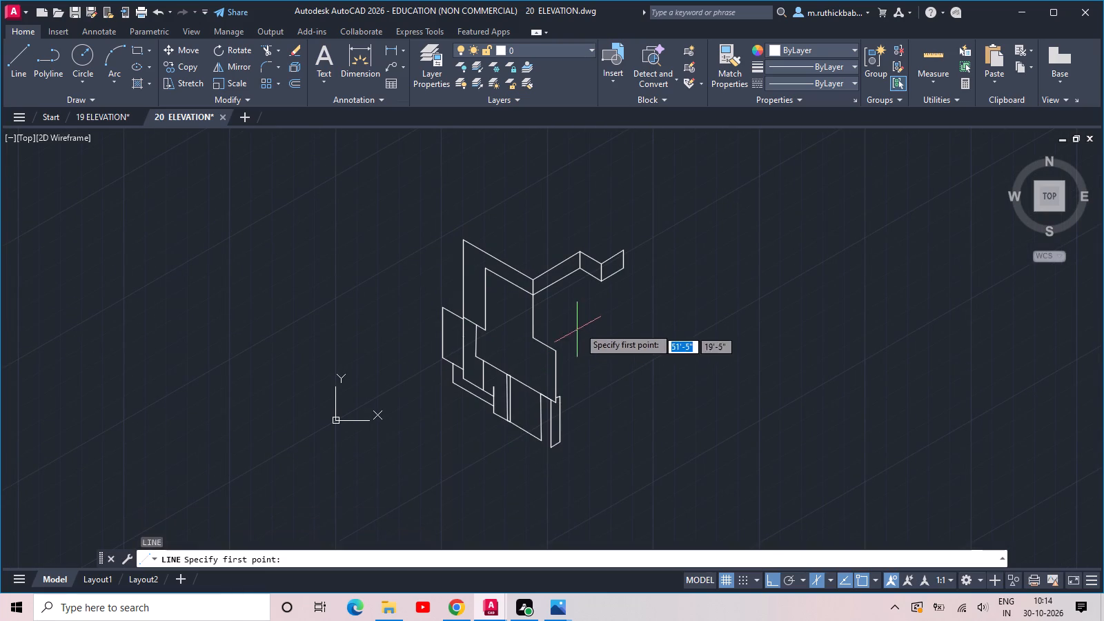
middle_click_drag(591, 312, 598, 314)
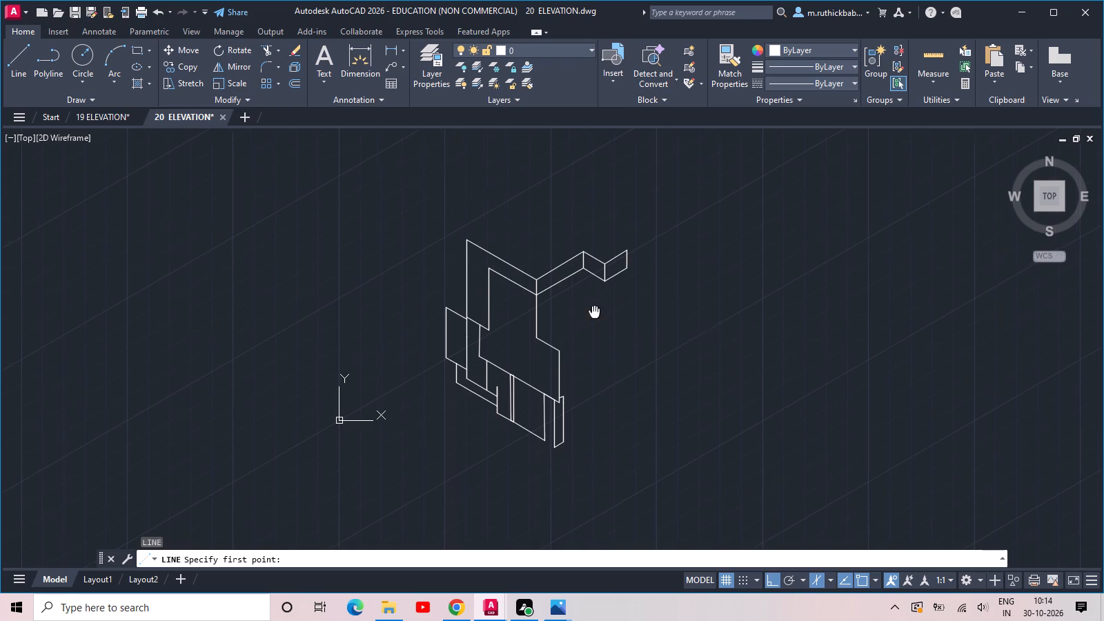
middle_click_drag(598, 314, 661, 342)
scroll(629, 431, "up", 1)
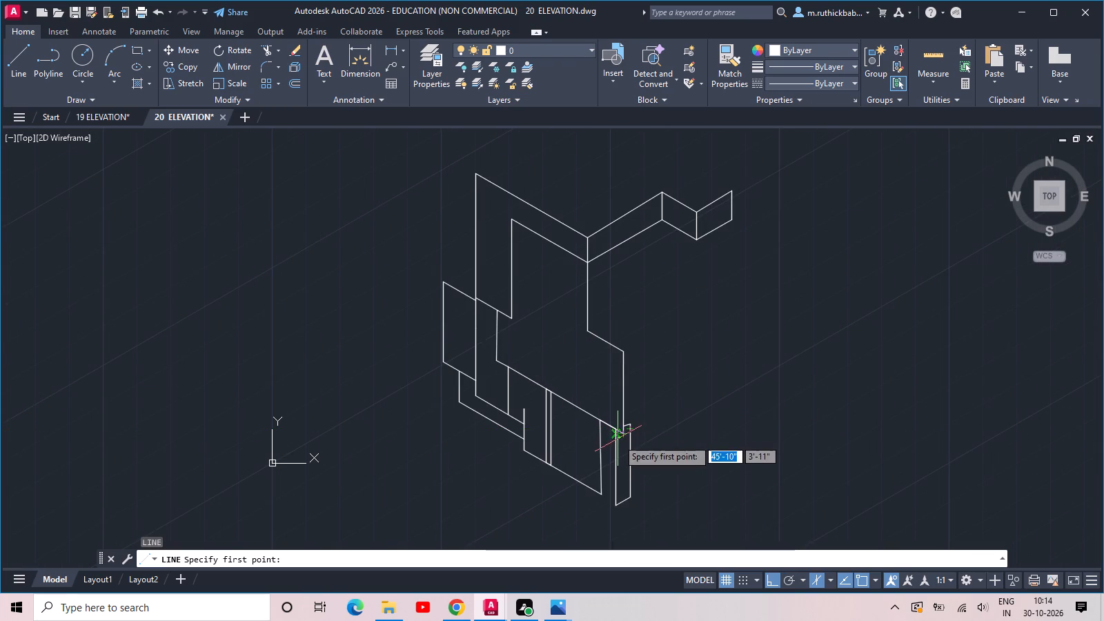
left_click(622, 435)
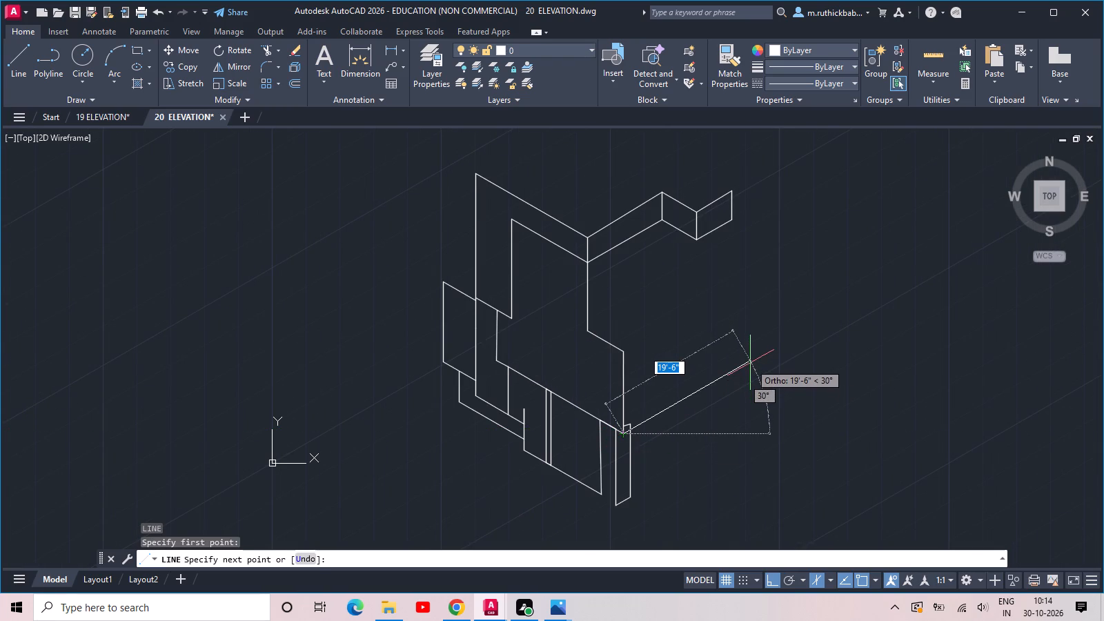
left_click(750, 363)
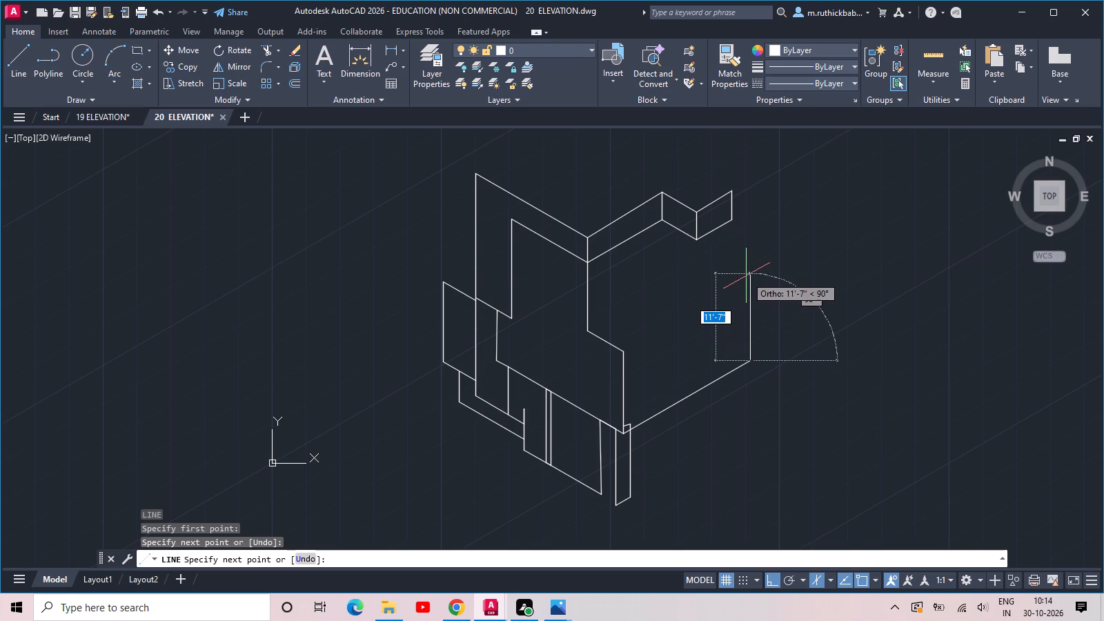
left_click(746, 276)
key("space")
Draw a 30° line from the upper end of the front face's outer vertical edge past the new far vertical.
key("space")
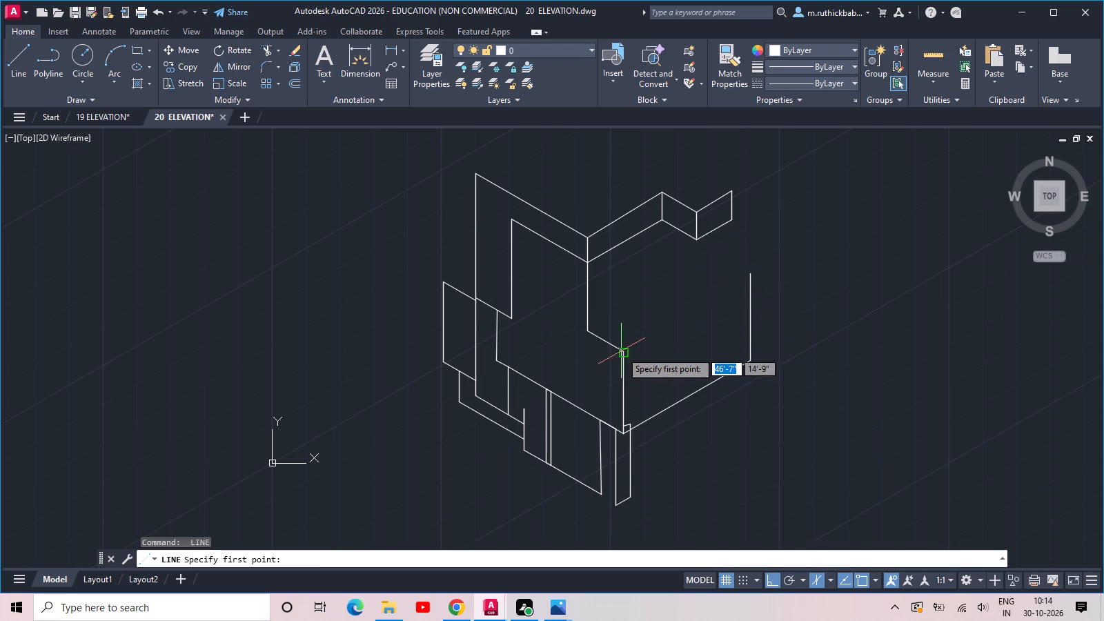
left_click(621, 351)
left_click(780, 275)
key("space")
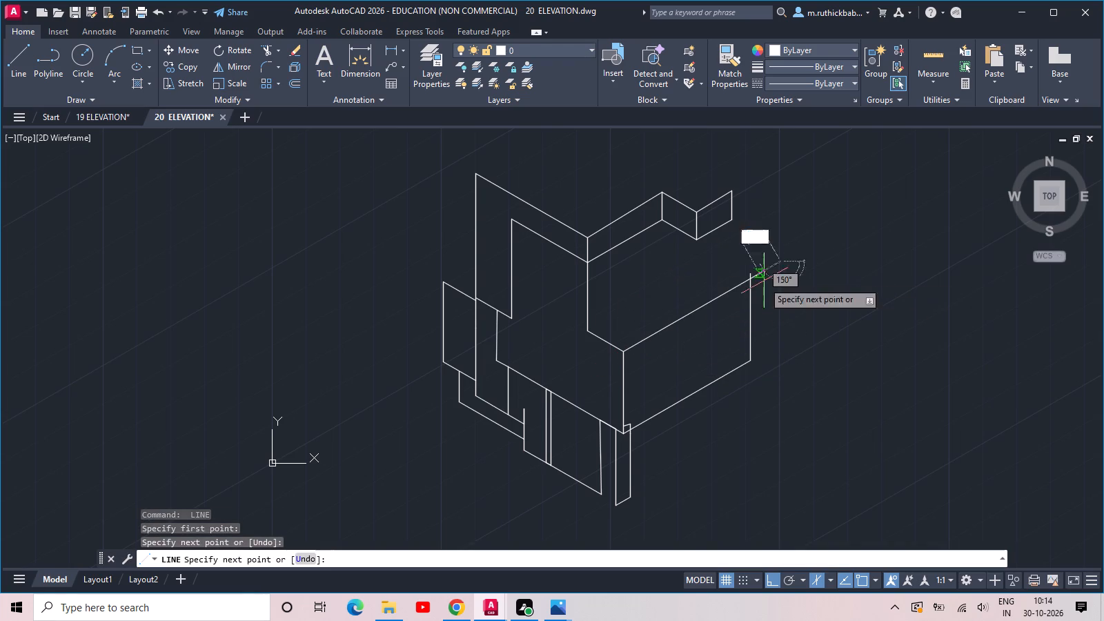
Trim the overshooting ends of the top line and far vertical where they cross at the side face's far upper corner.
scroll(756, 286, "up", 3)
type("TR")
key("space")
left_click(780, 273)
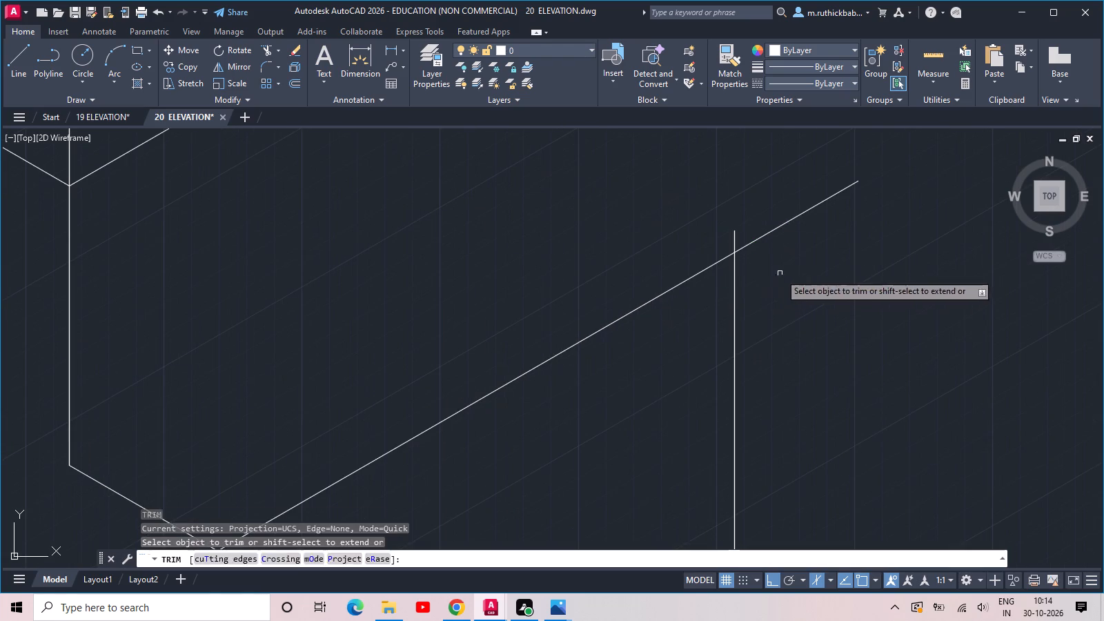
left_click(726, 241)
scroll(726, 241, "down", 2)
key("Escape")
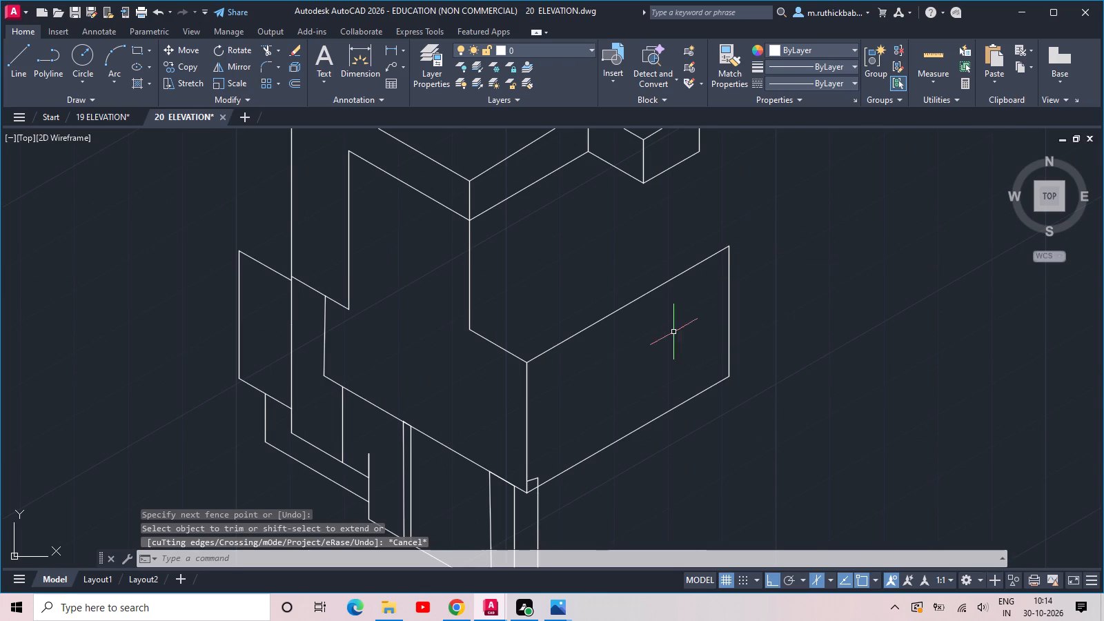
Trim the narrow support's slanted top line and vertical end where they overlap the side face's near bottom corner.
scroll(534, 482, "up", 1)
key("space")
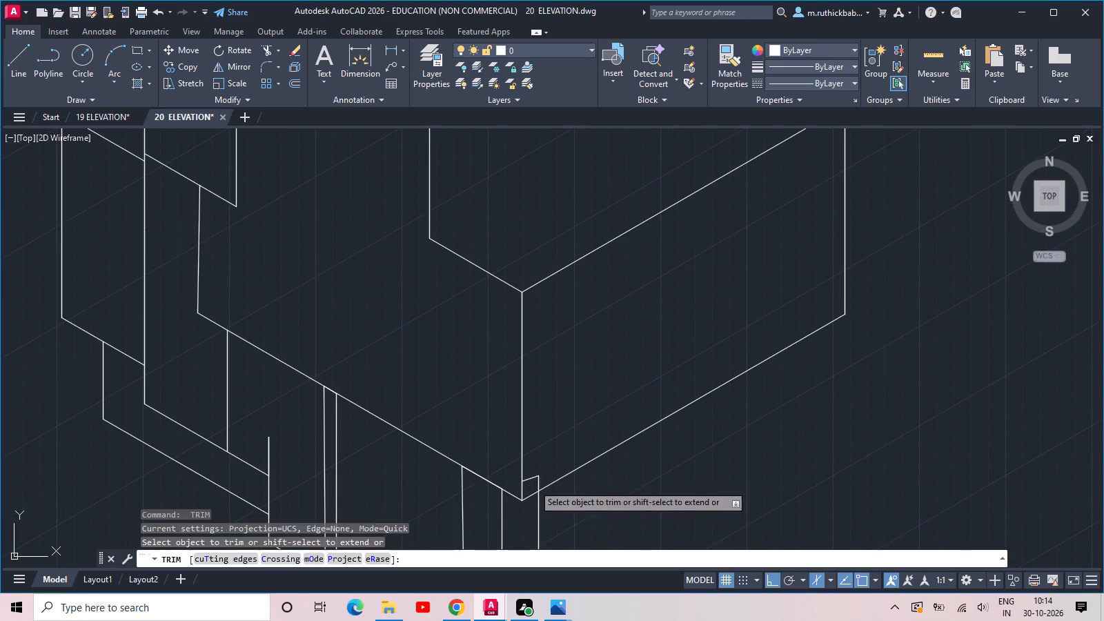
left_click(533, 484)
left_click(538, 455)
left_click(538, 482)
scroll(553, 457, "down", 2)
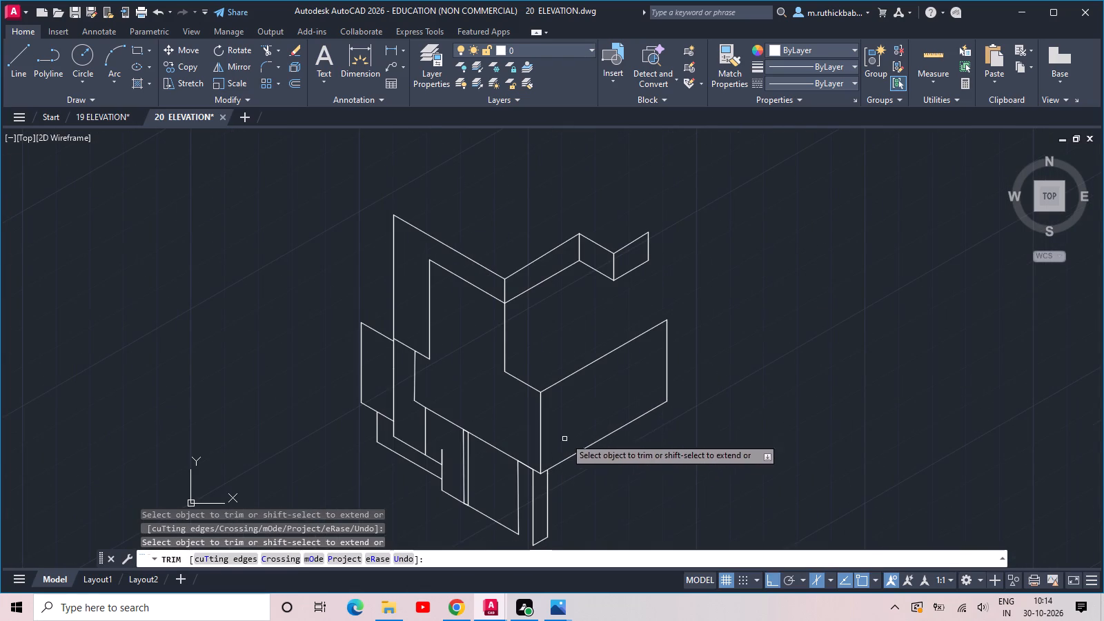
key("Escape")
Draw two verticals on the side face from its top edge, one near the front corner reaching the bottom edge, one near the far edge passing it.
middle_click_drag(575, 409, 657, 422)
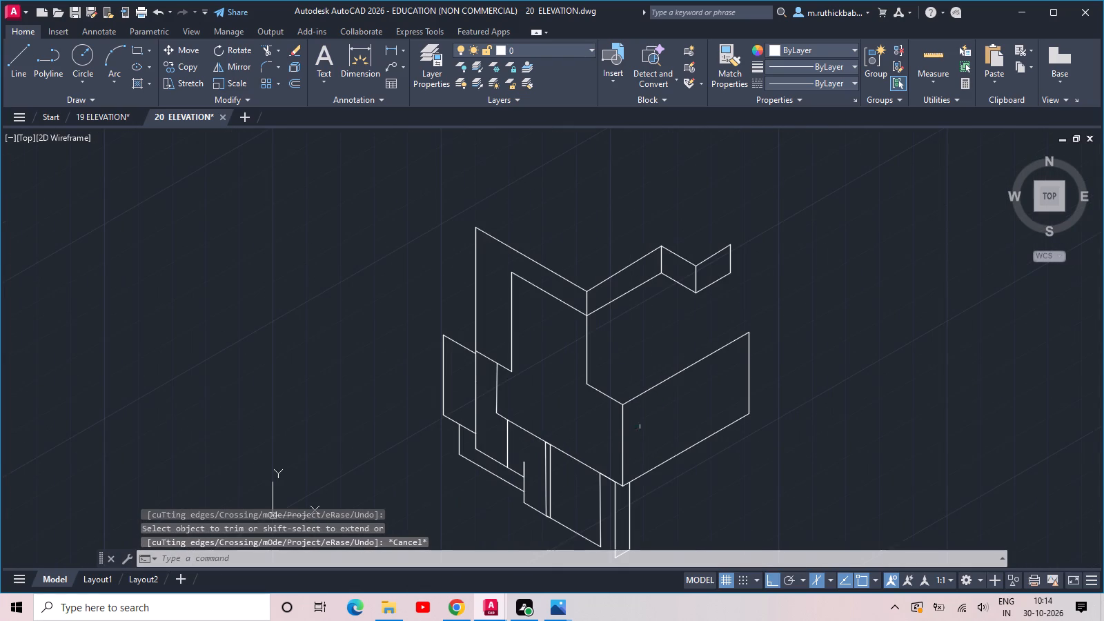
scroll(640, 428, "up", 1)
key("l")
key("space")
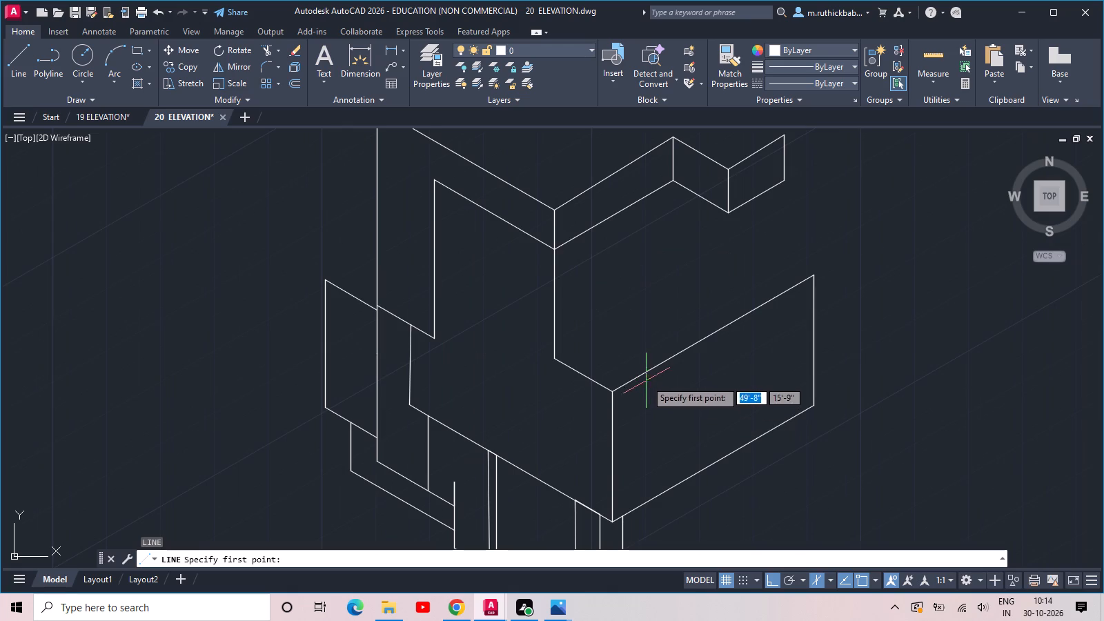
left_click(644, 371)
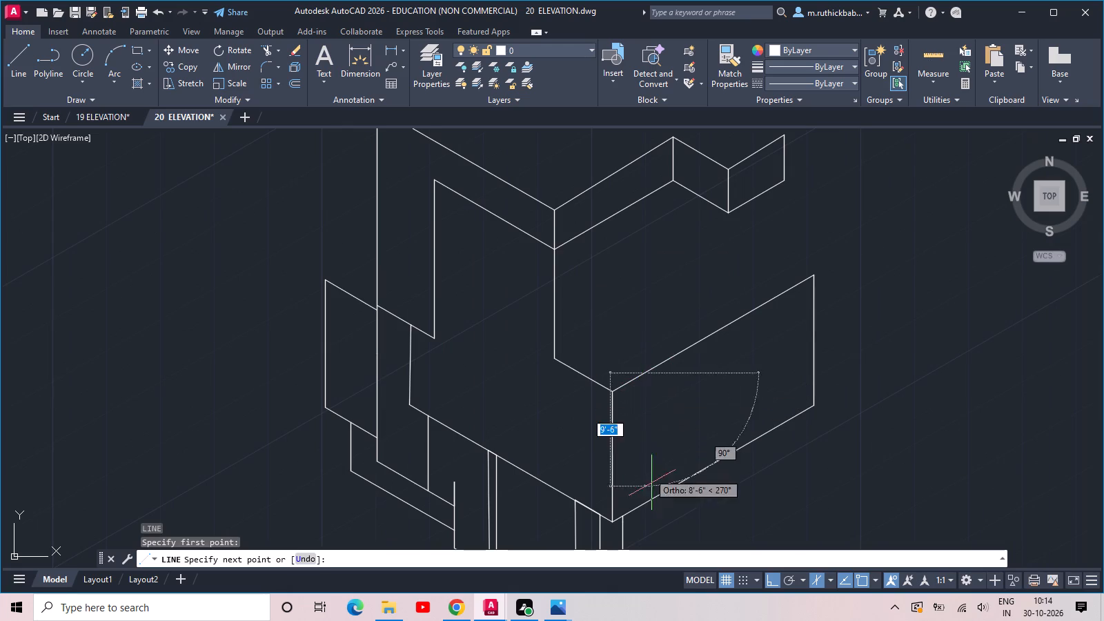
left_click(645, 504)
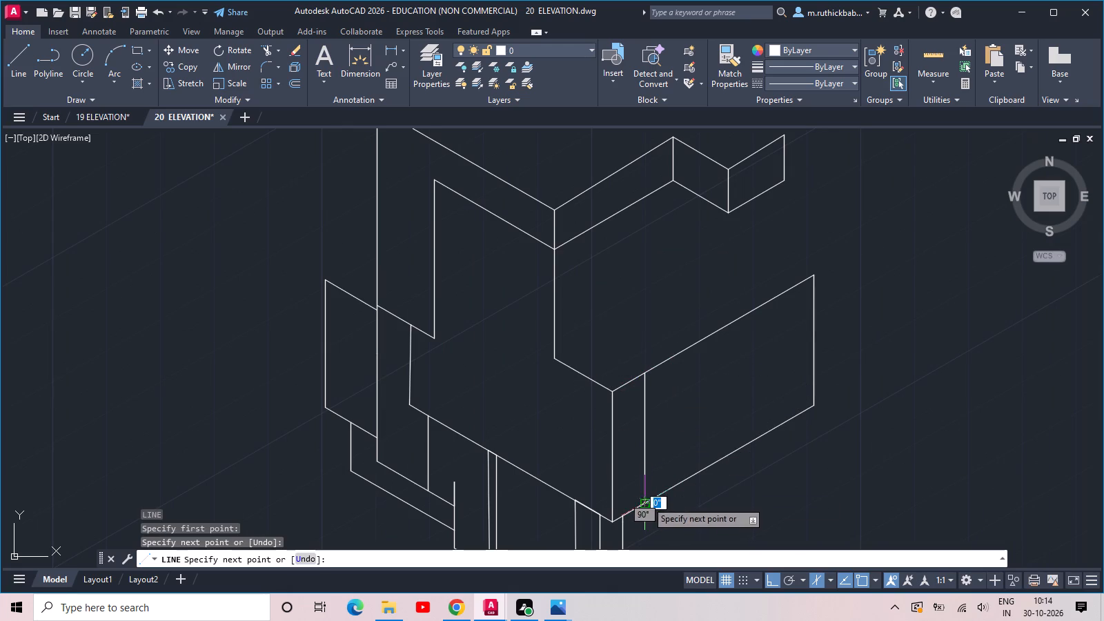
key("space")
key("space")
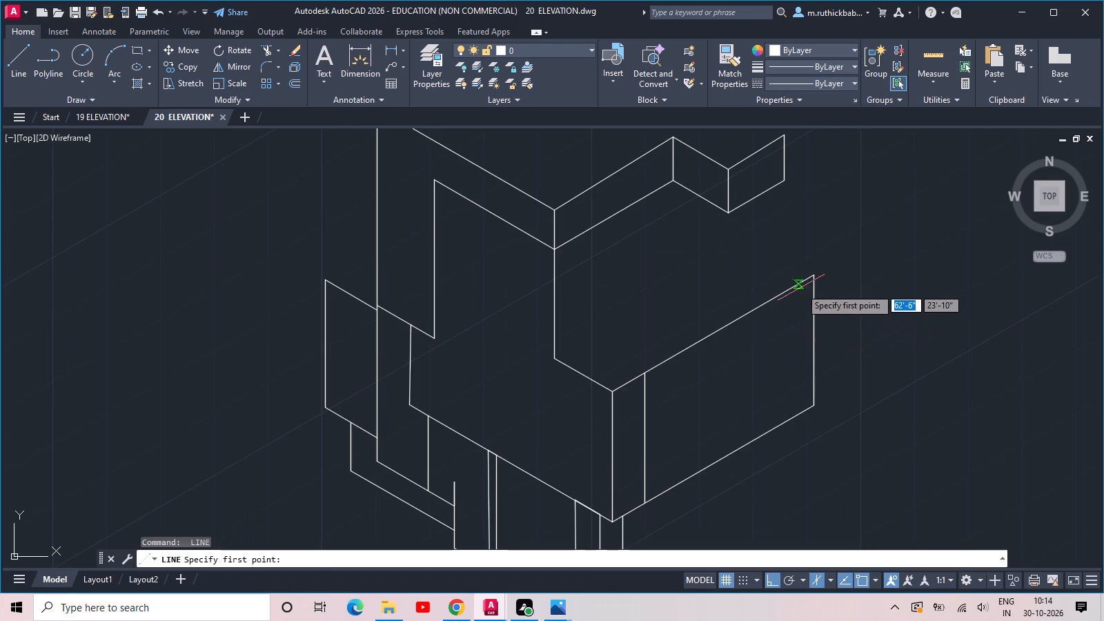
left_click(800, 288)
left_click(798, 440)
key("space")
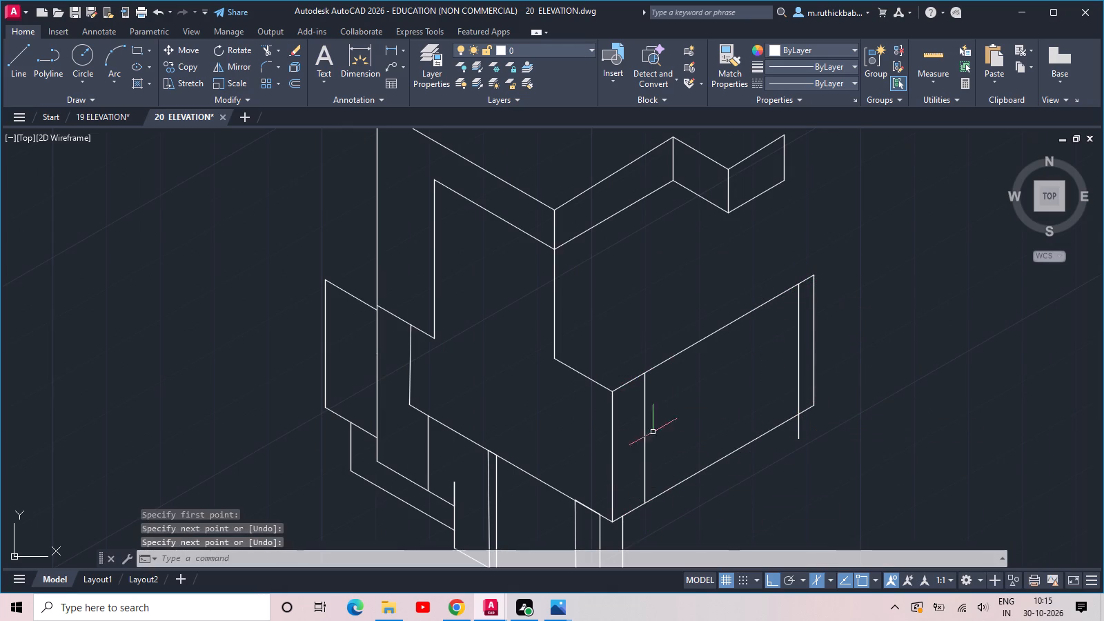
Draw two 30° lines between the side face's inner verticals, one below the top edge and one above the bottom edge.
key("space")
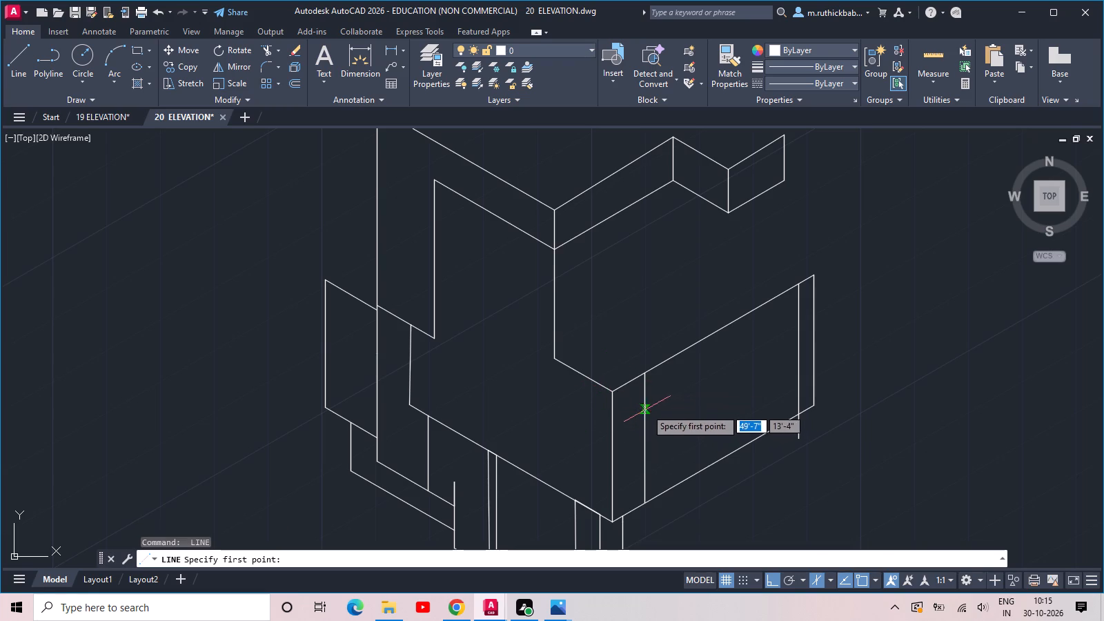
left_click(638, 403)
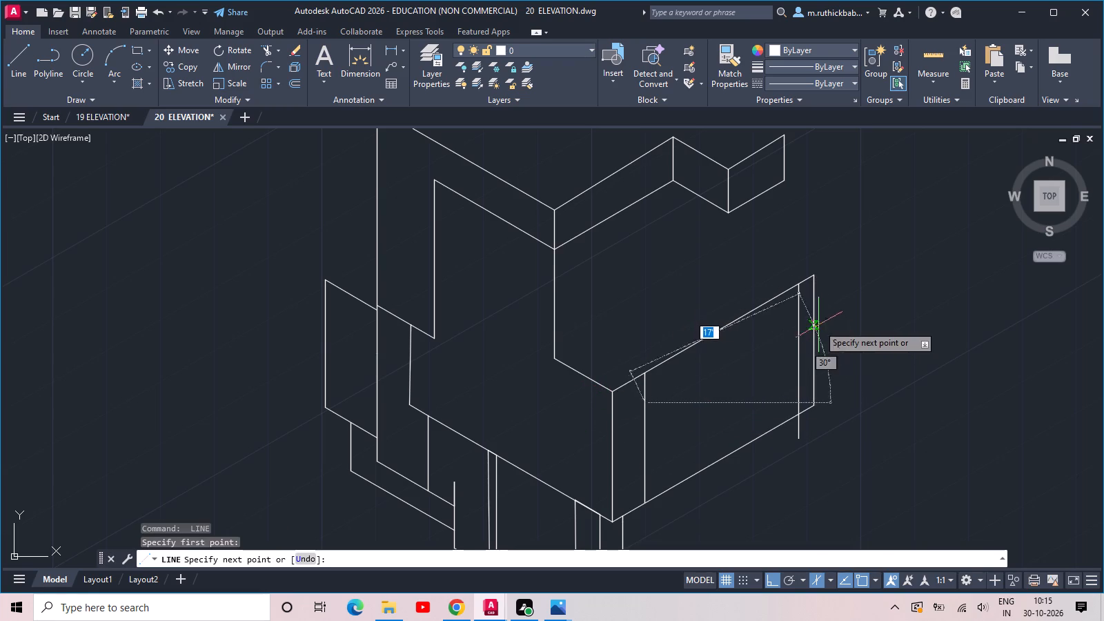
left_click(805, 310)
key("space")
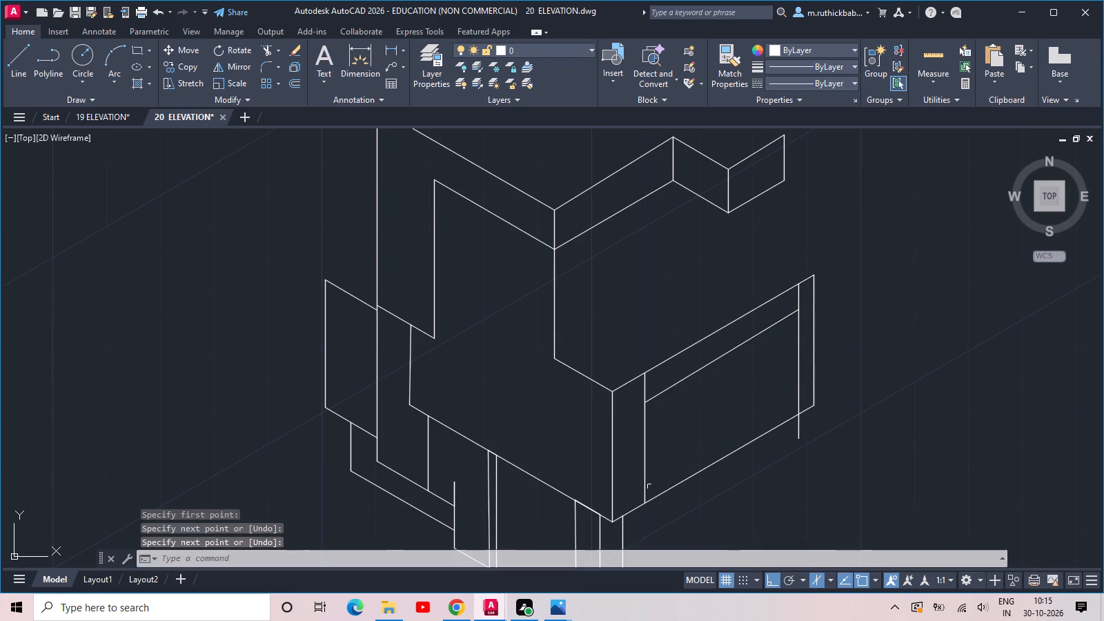
key("space")
left_click(646, 482)
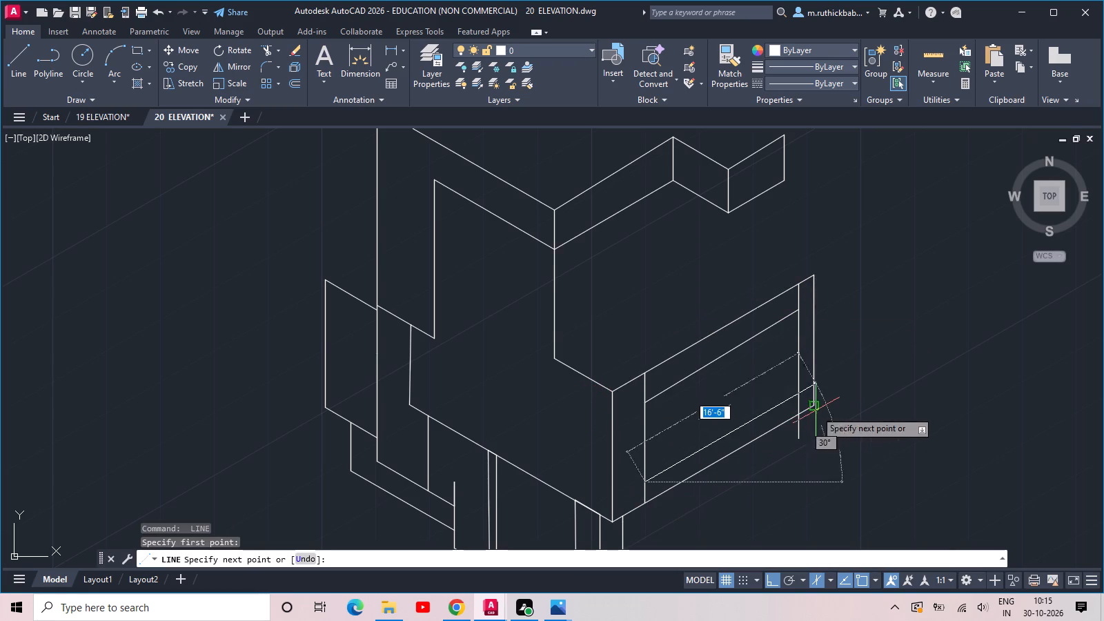
left_click(798, 397)
key("space")
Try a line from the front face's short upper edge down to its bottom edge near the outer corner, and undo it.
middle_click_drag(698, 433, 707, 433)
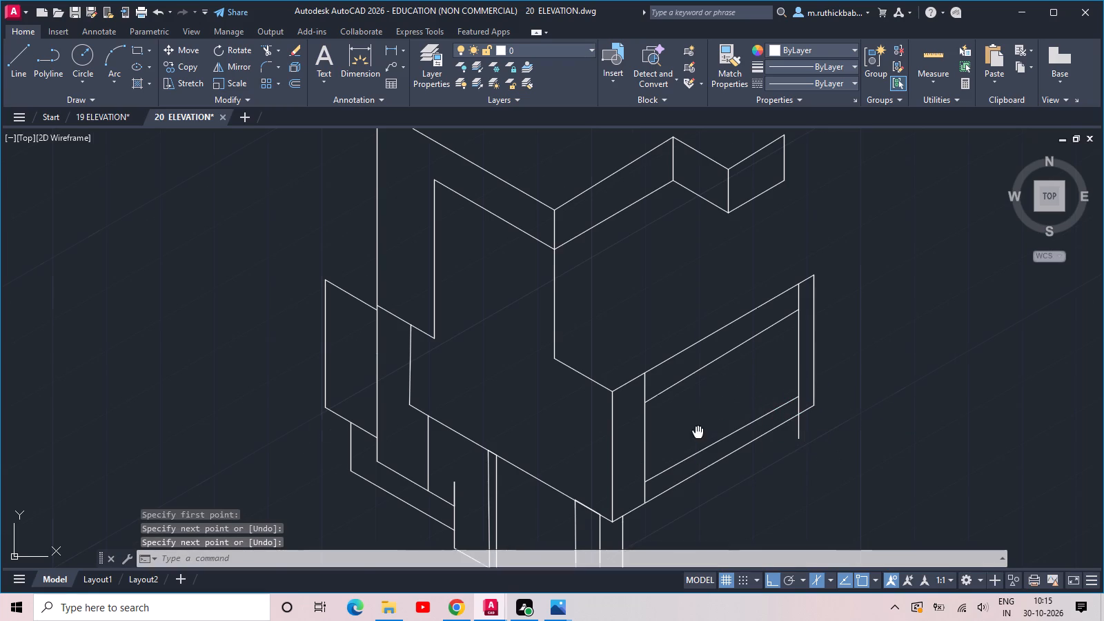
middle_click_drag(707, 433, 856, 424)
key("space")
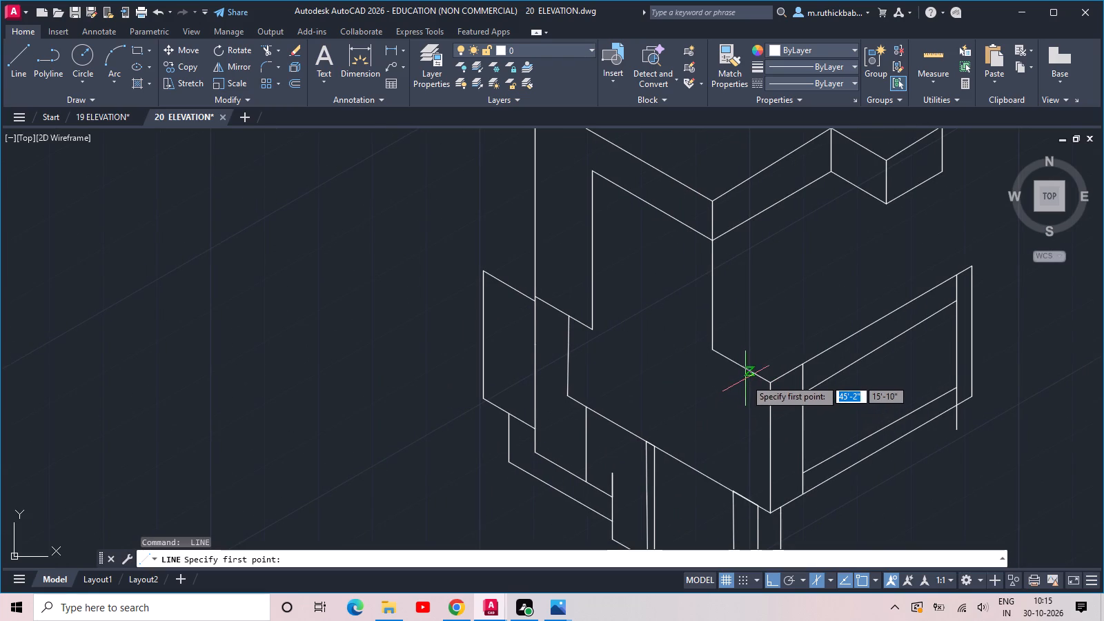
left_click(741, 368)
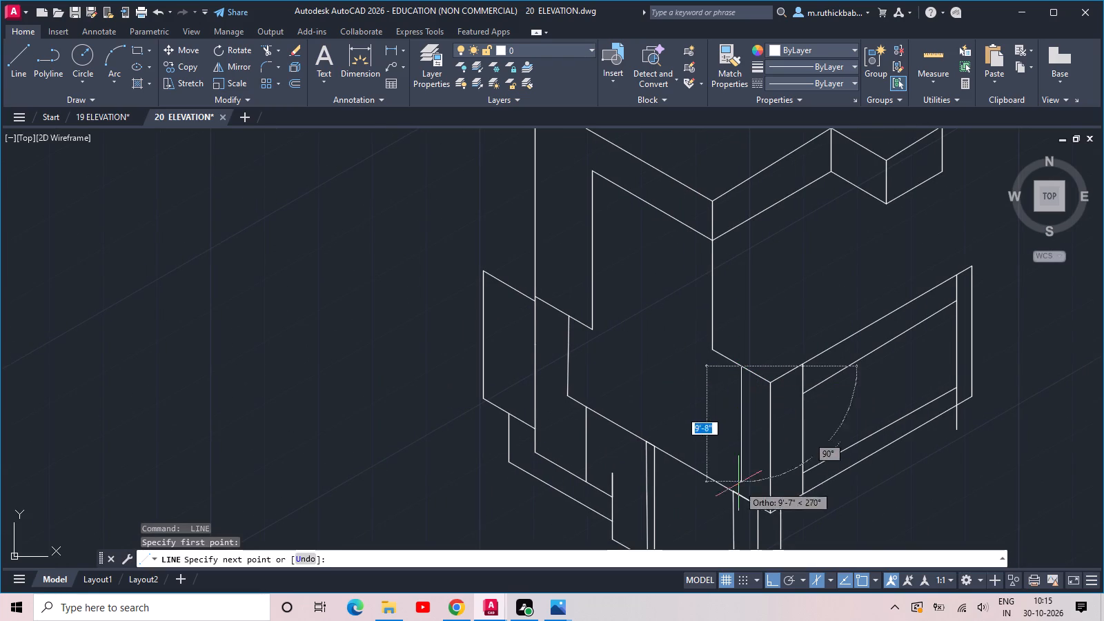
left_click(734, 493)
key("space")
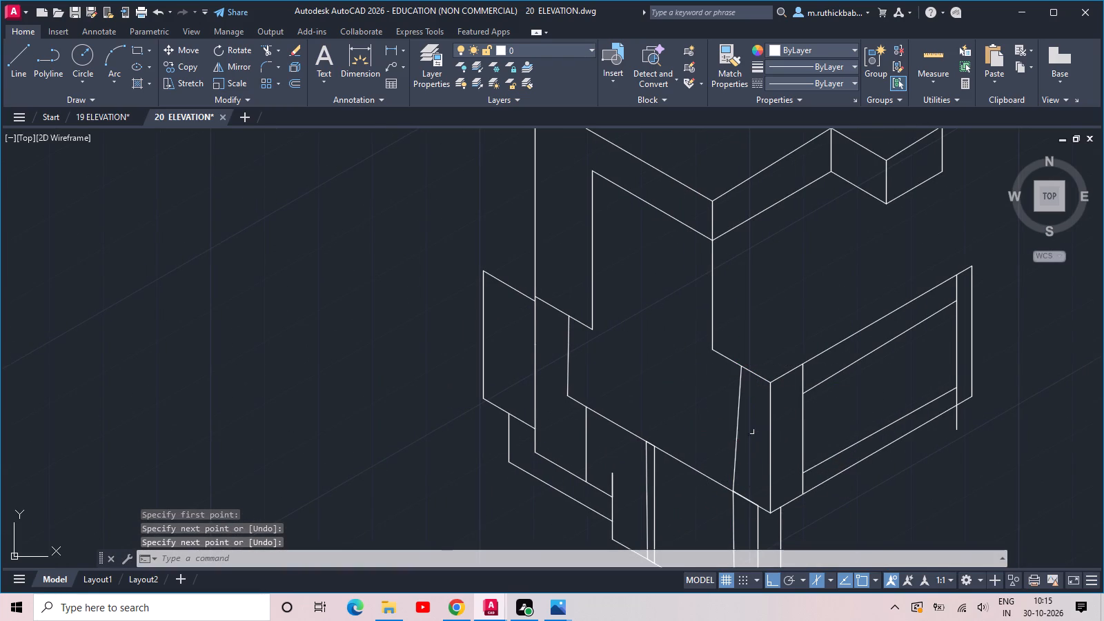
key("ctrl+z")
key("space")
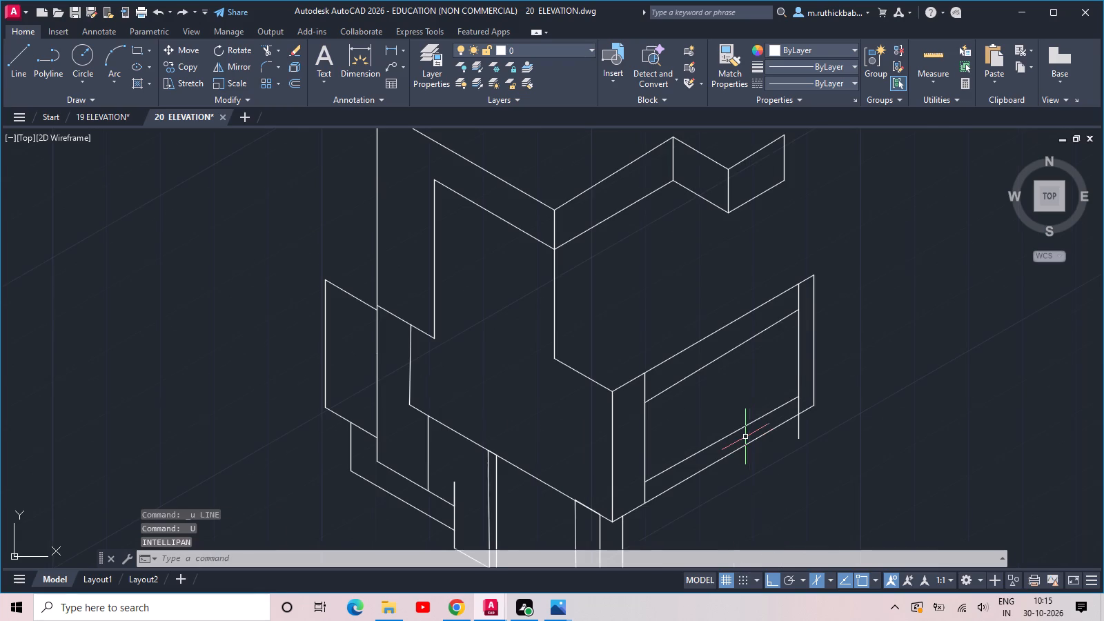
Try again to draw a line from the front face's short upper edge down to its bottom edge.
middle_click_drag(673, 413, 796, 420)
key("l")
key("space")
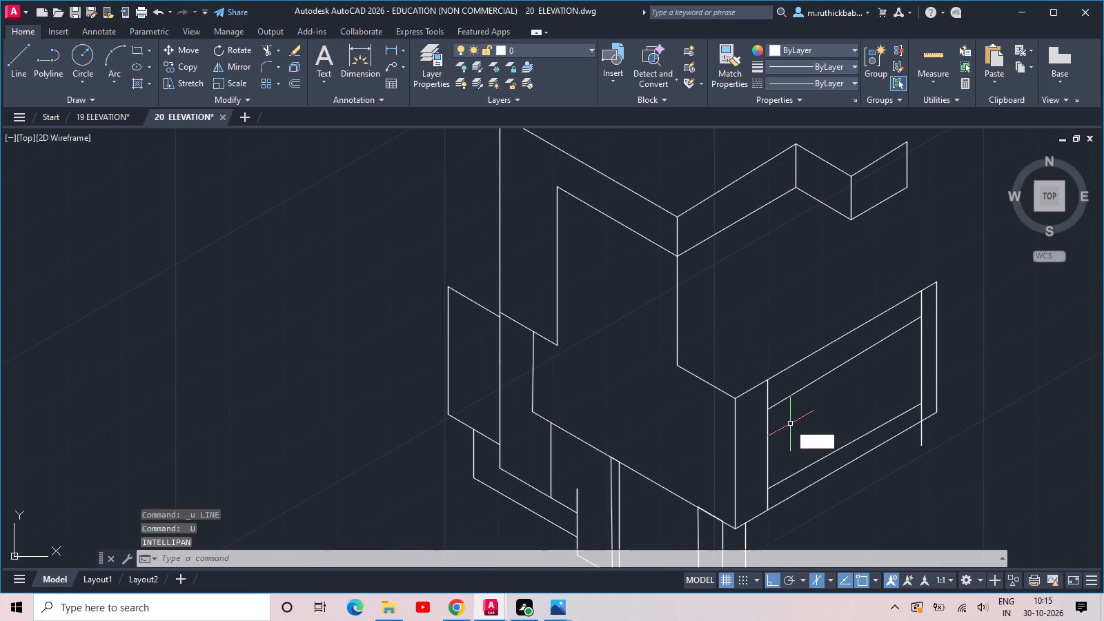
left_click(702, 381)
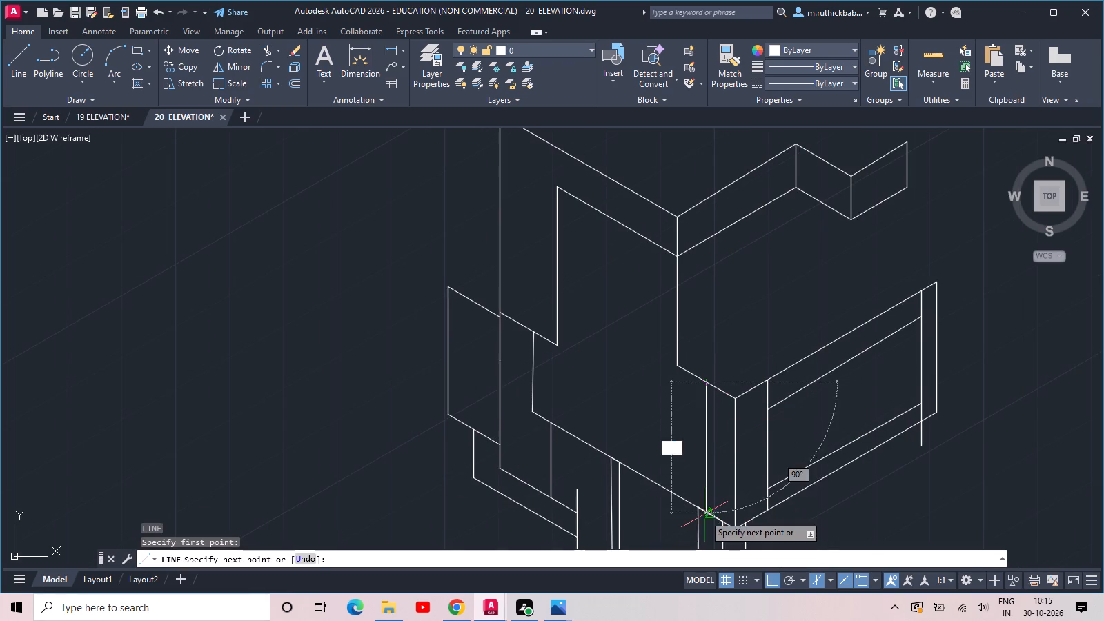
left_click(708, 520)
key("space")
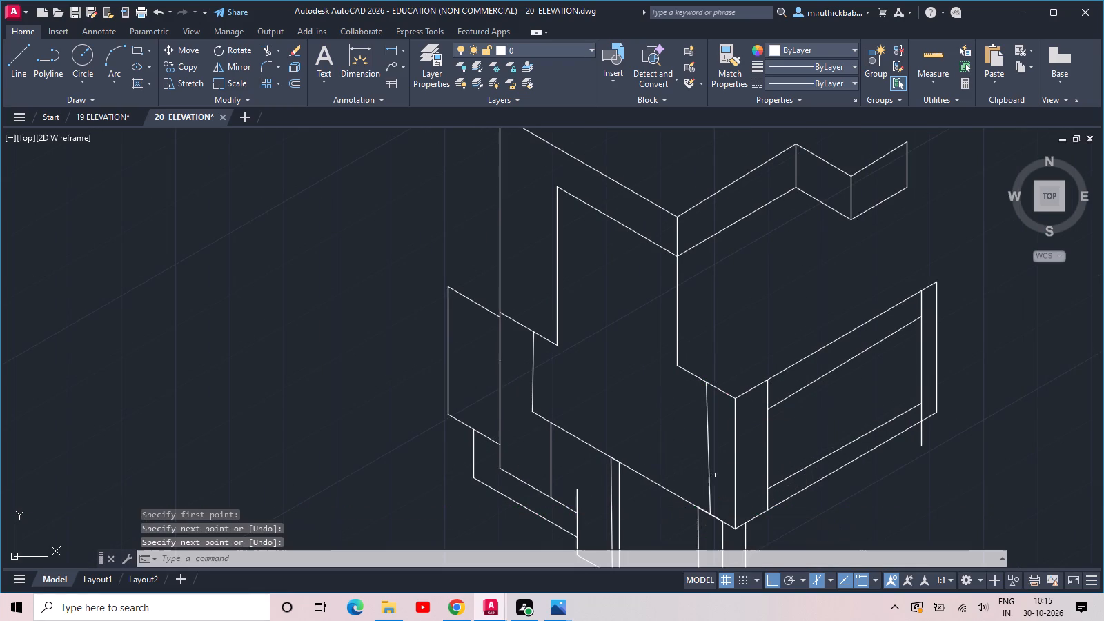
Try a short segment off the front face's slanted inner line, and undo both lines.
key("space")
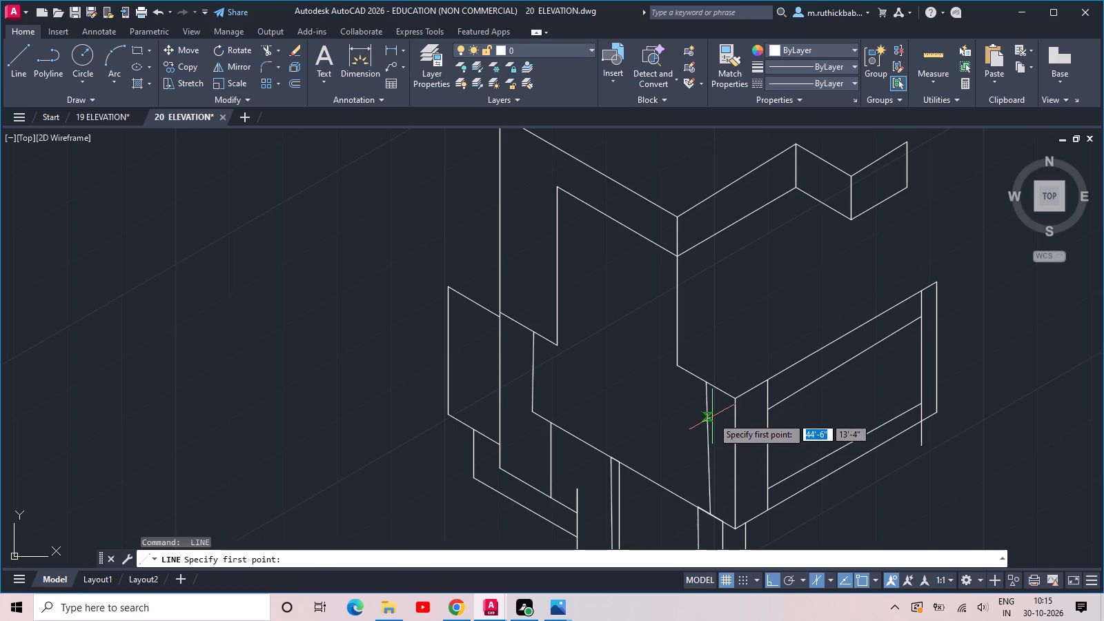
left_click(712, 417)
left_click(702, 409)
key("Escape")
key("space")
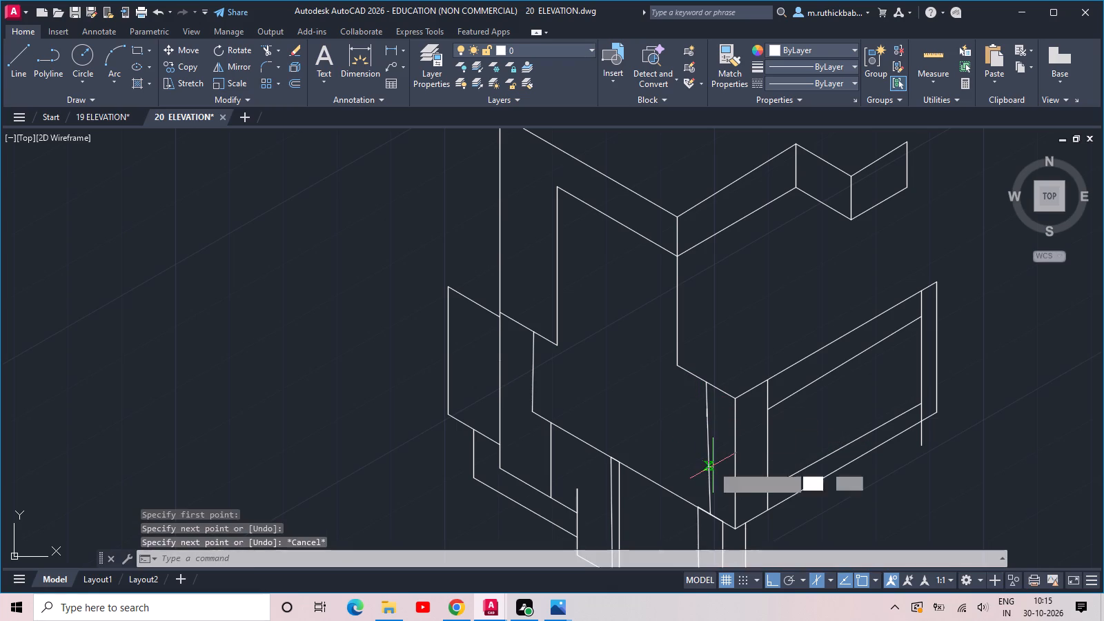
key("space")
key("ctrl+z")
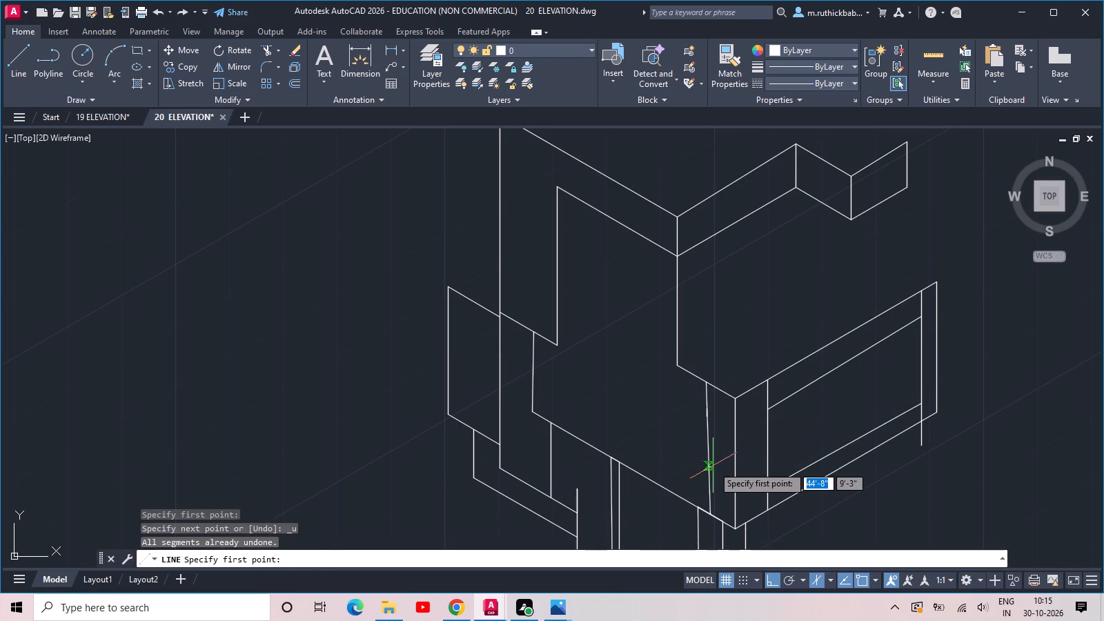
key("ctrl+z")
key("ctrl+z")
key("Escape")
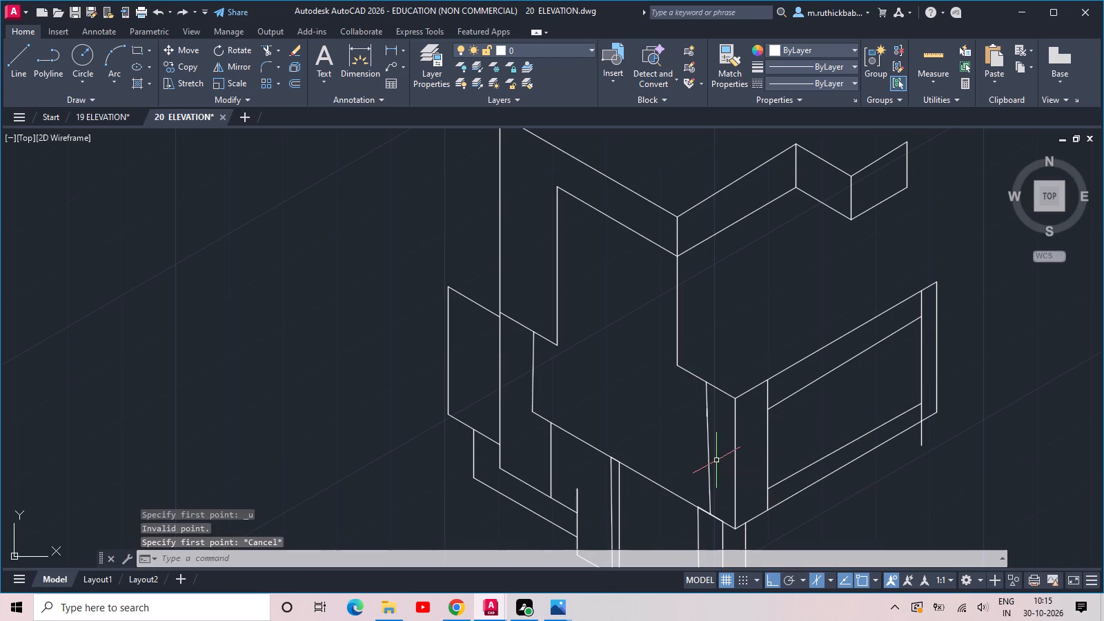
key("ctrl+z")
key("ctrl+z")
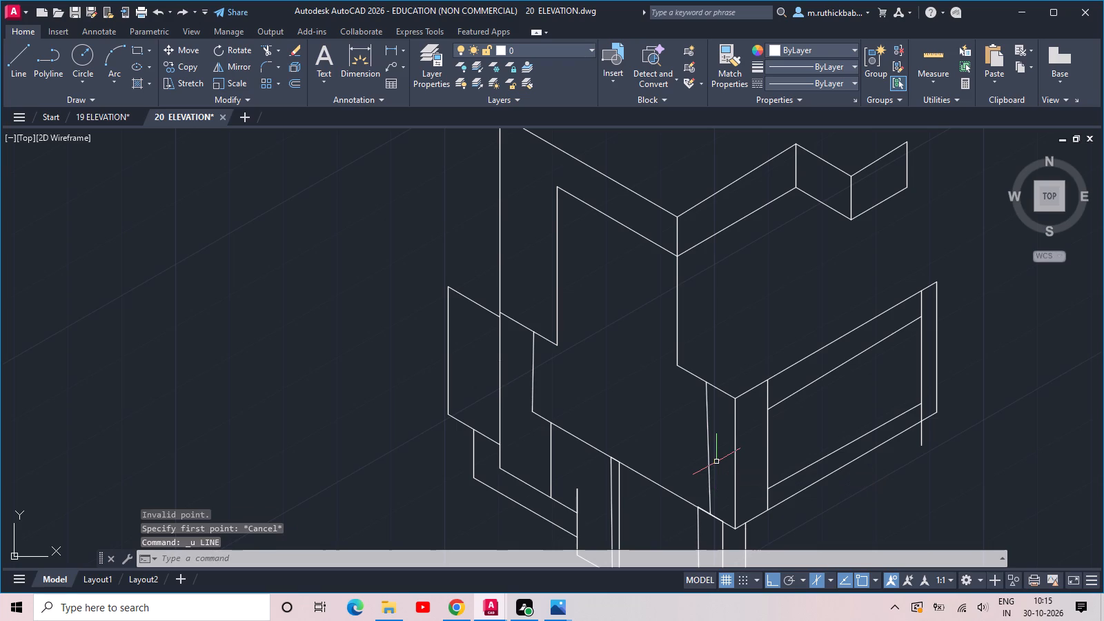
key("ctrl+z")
Draw a vertical line about 14' down from the midpoint of the front face's short upper edge, passing its bottom edge.
type("L")
key("space")
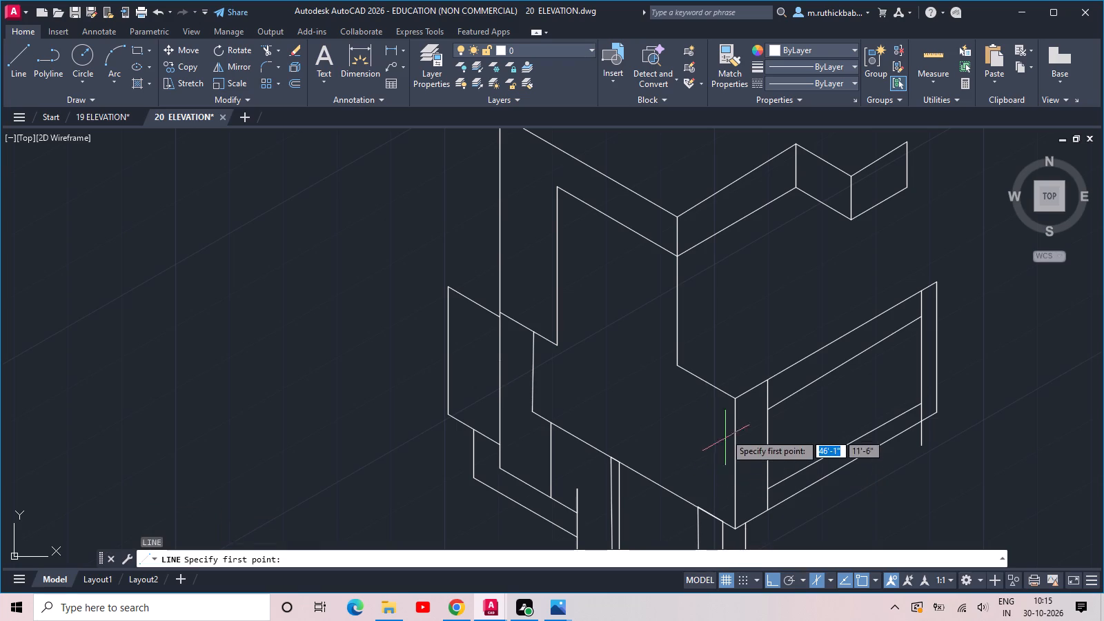
left_click(711, 384)
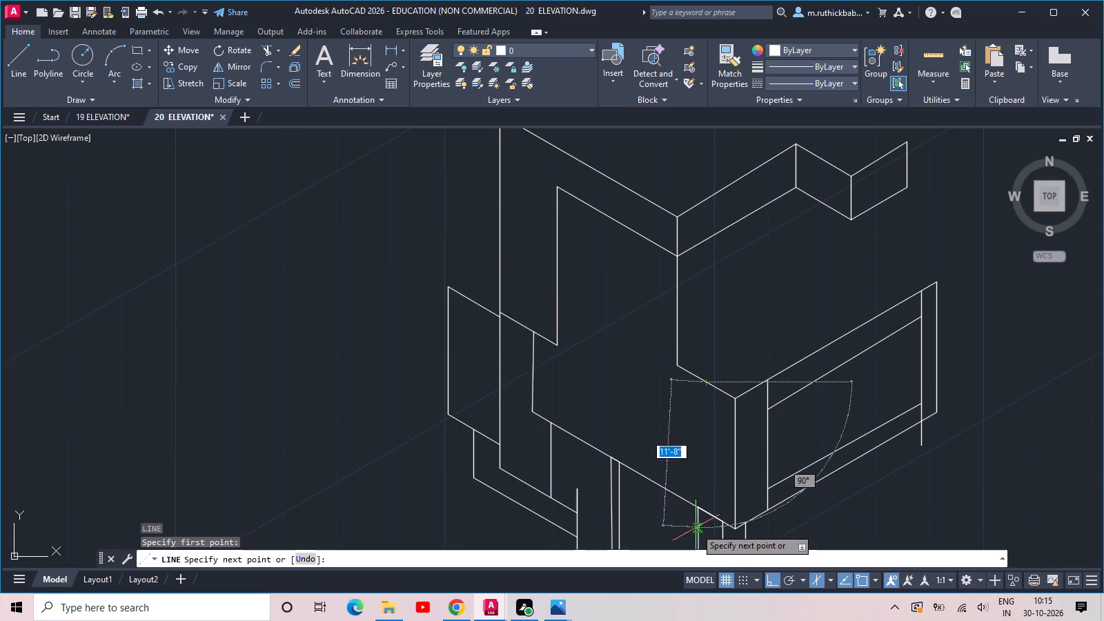
middle_click_drag(696, 528, 727, 485)
scroll(734, 510, "up", 1)
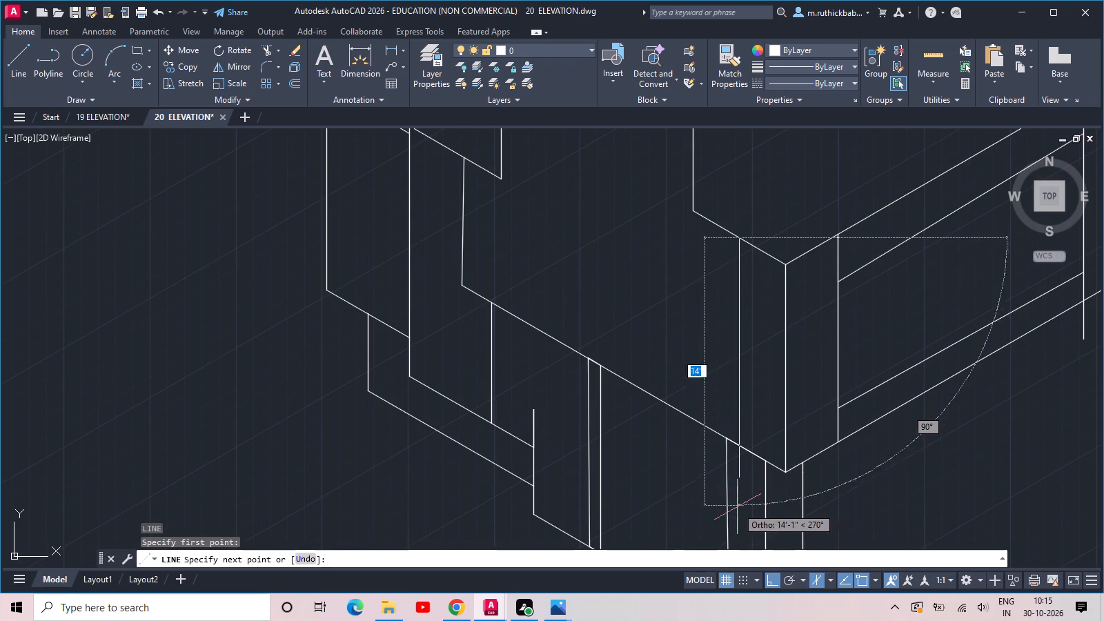
left_click(740, 507)
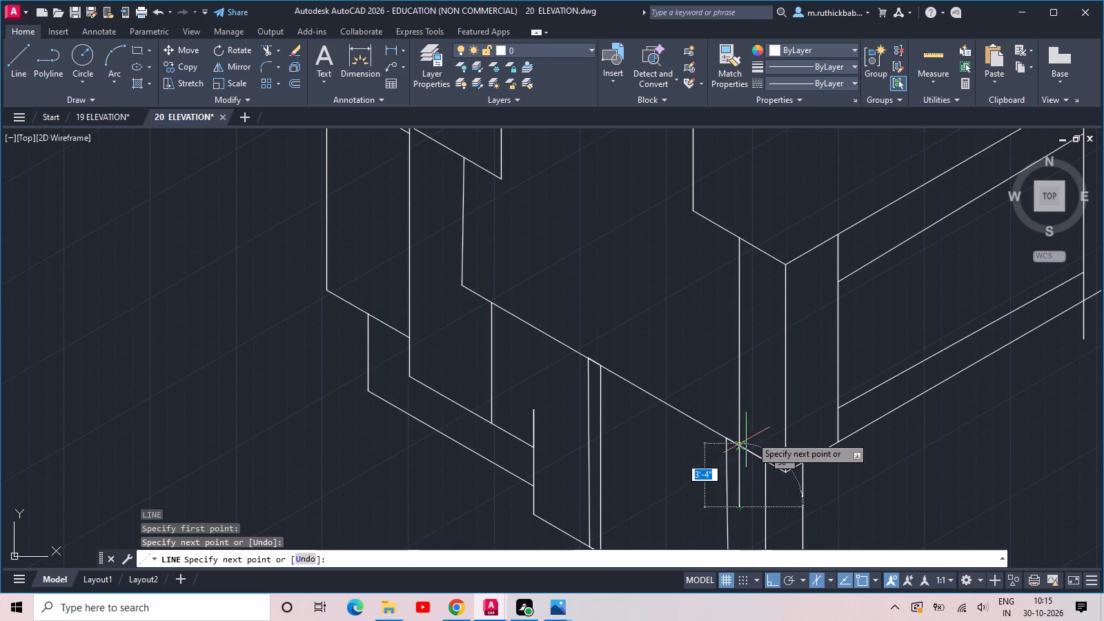
key("space")
Outline a four-sided frame on the front face near the outer corner, using its vertical line, with a side edge about 7' tall.
key("space")
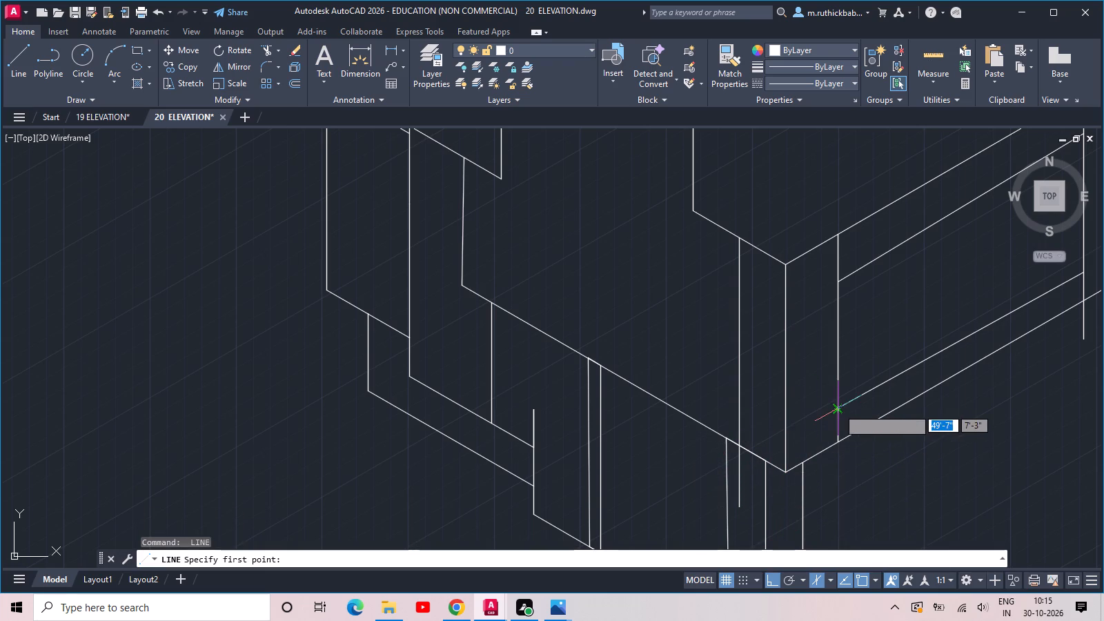
left_click(783, 436)
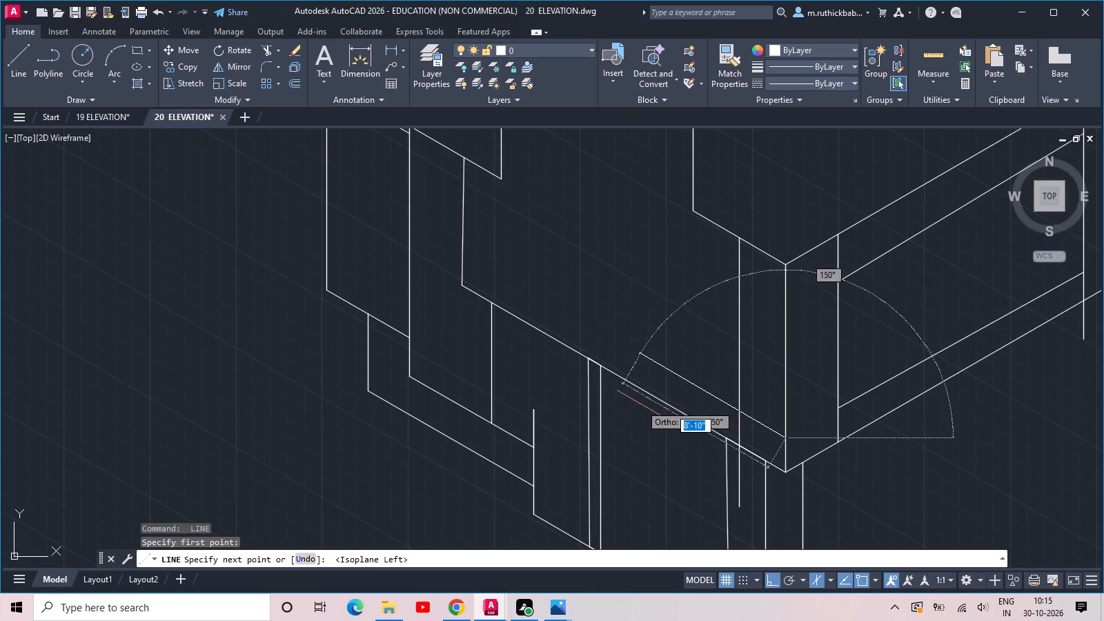
left_click(642, 355)
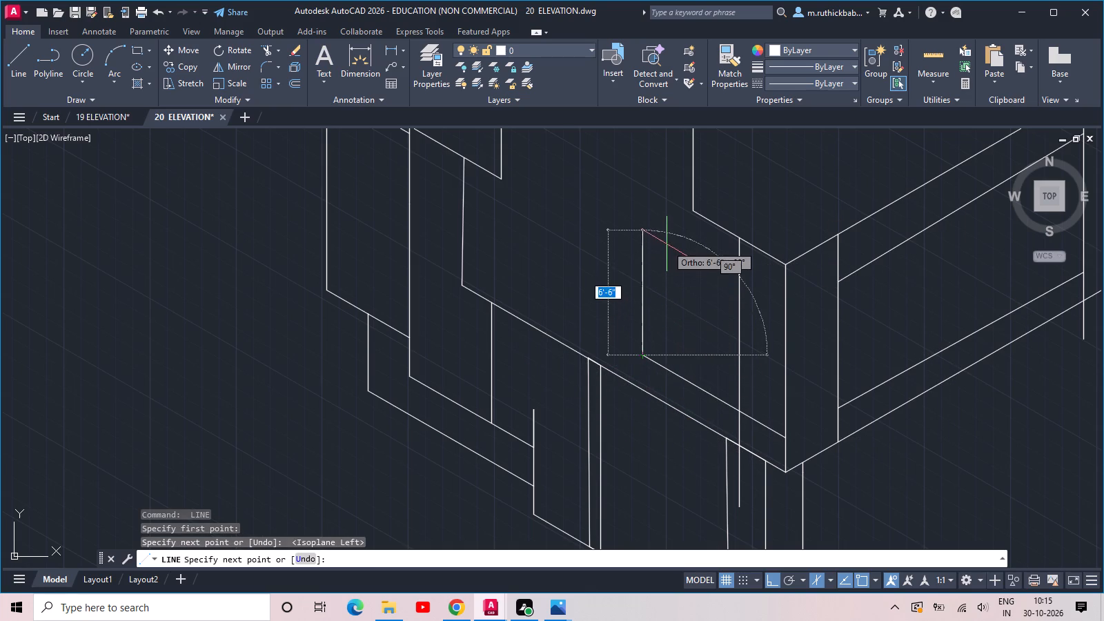
left_click(653, 228)
key("space")
key("space")
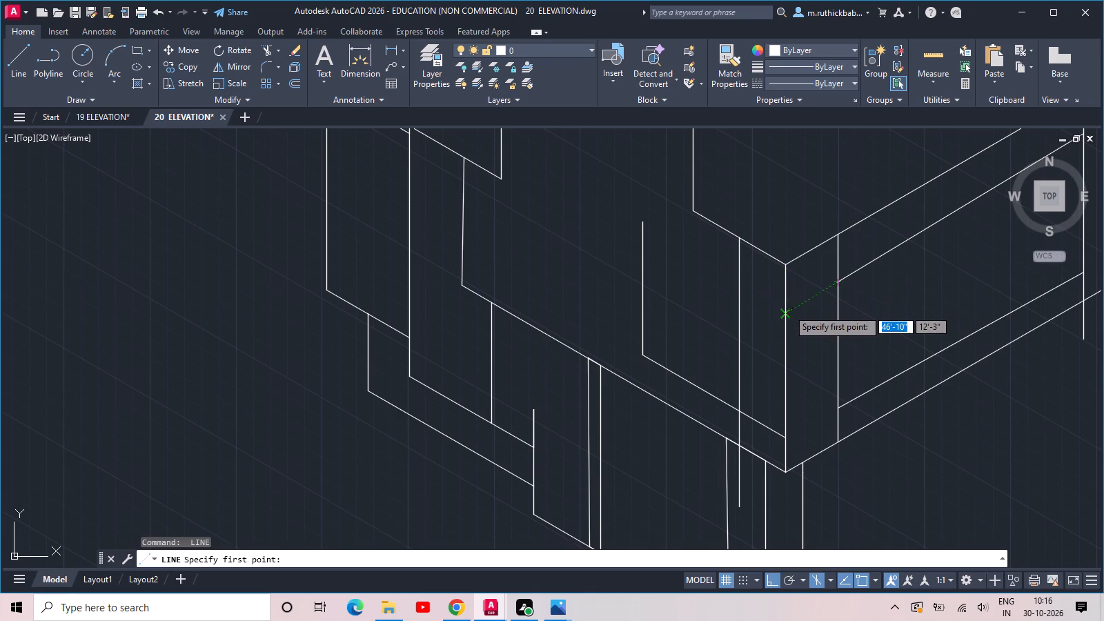
left_click(741, 300)
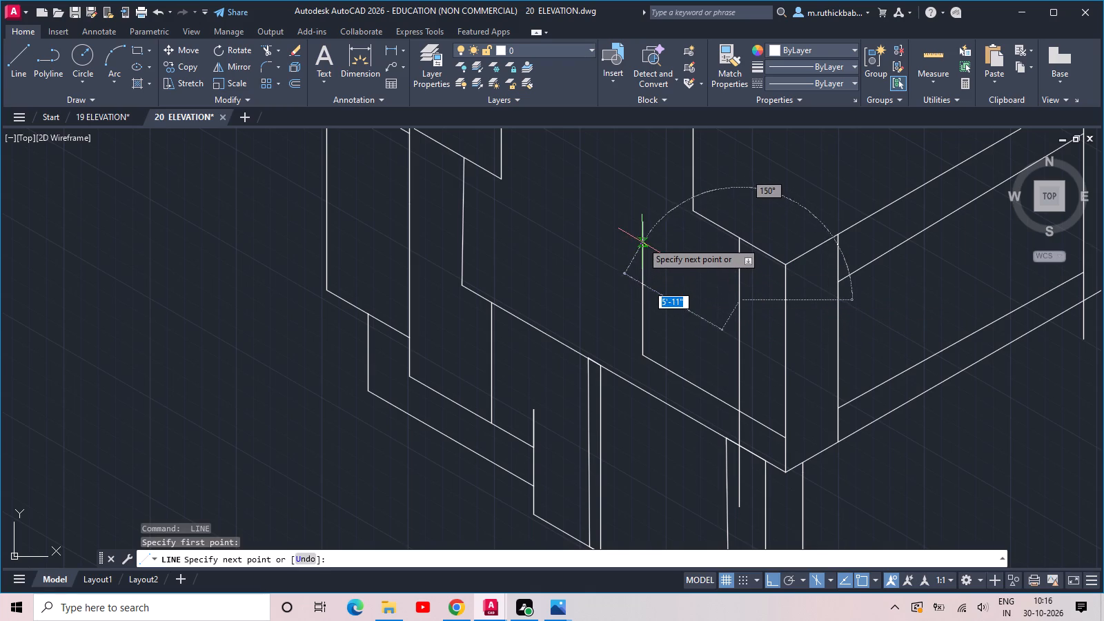
left_click(624, 237)
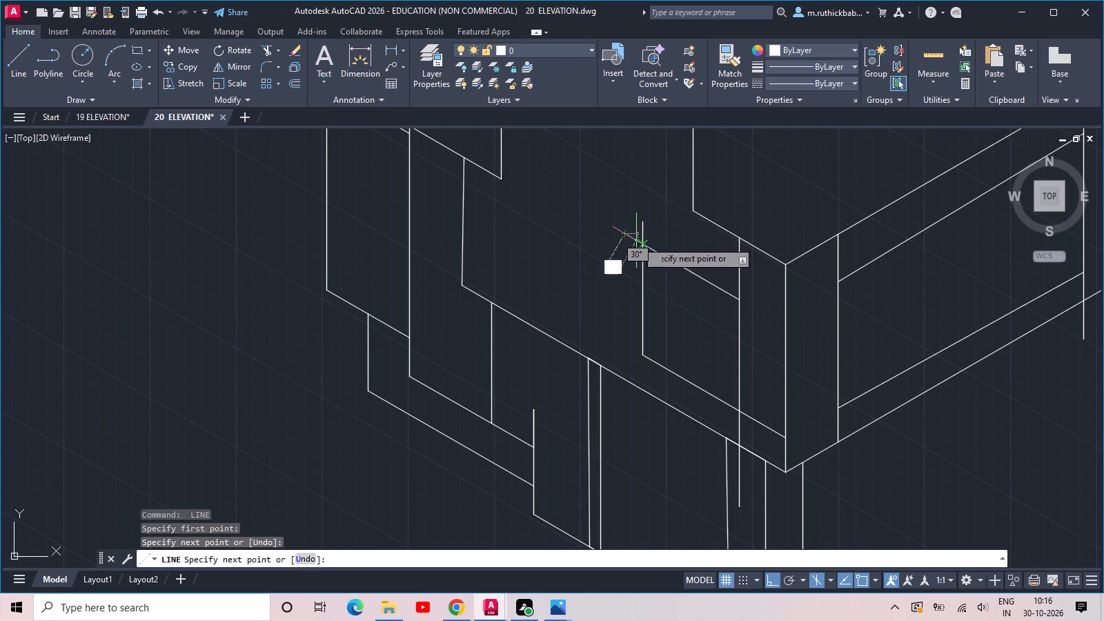
key("Escape")
Trim the new front-face frame's overhanging edge ends at its top and bottom, plus the vertical line above it.
key("t")
key("r")
key("space")
left_click(655, 232)
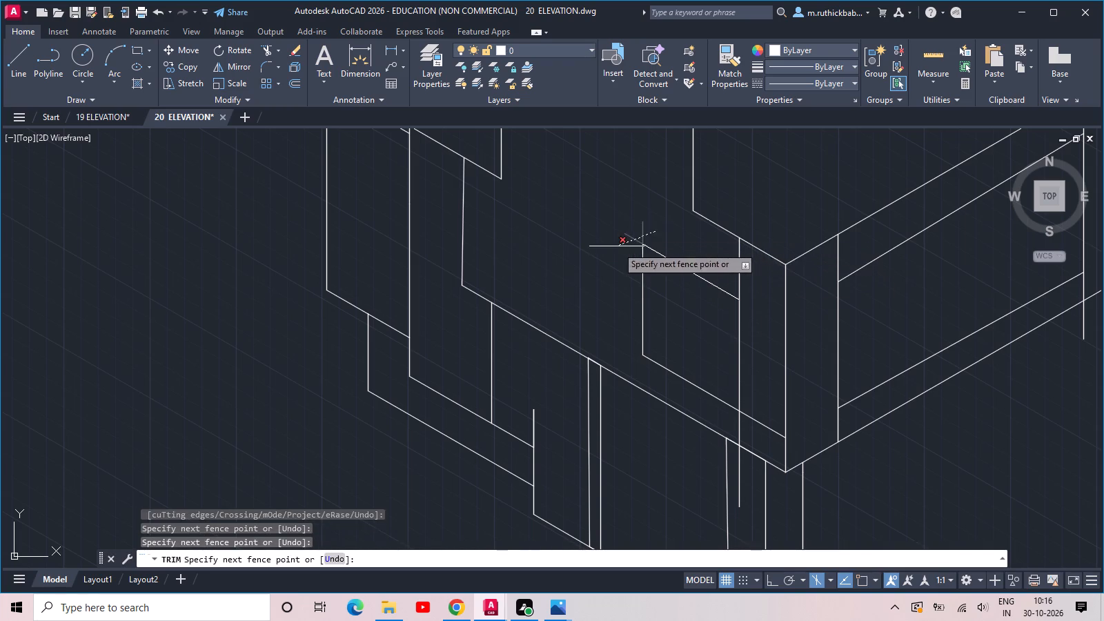
left_click(617, 246)
left_click(742, 270)
left_click(708, 262)
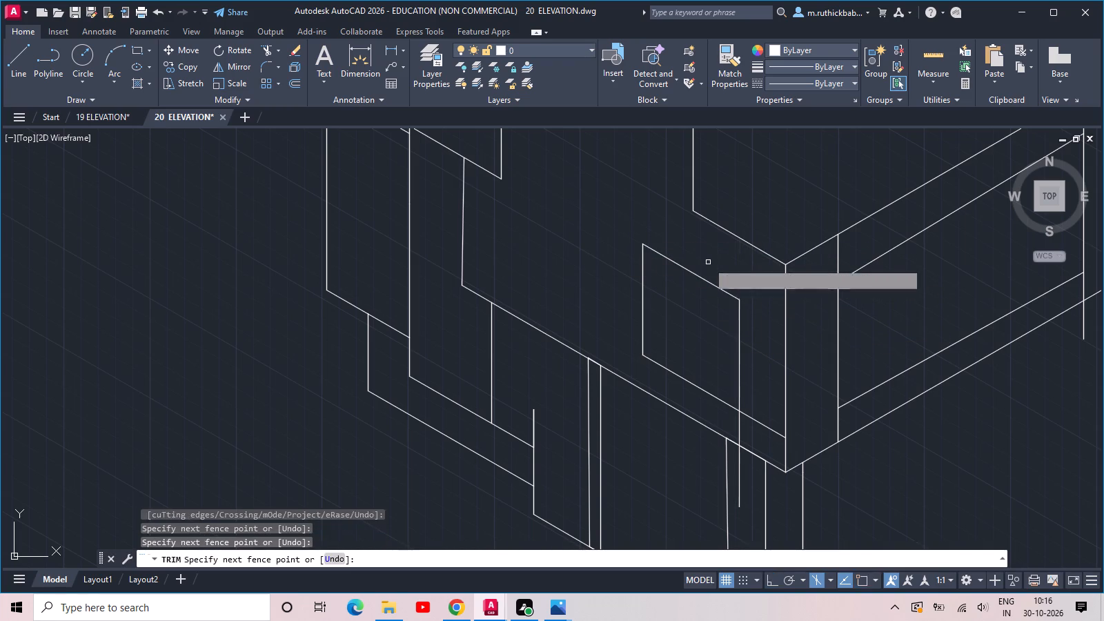
left_click(760, 413)
left_click(760, 434)
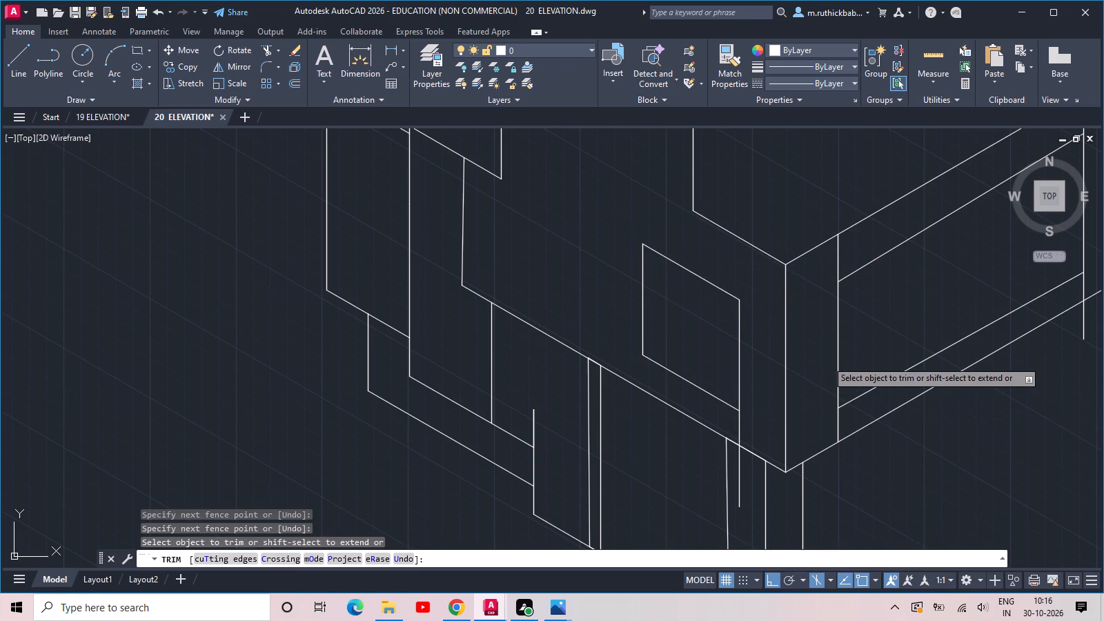
Trim both vertical lines on the receding side face above and below its slanted inner lines to leave a closed inner frame.
left_click(818, 270)
left_click(851, 256)
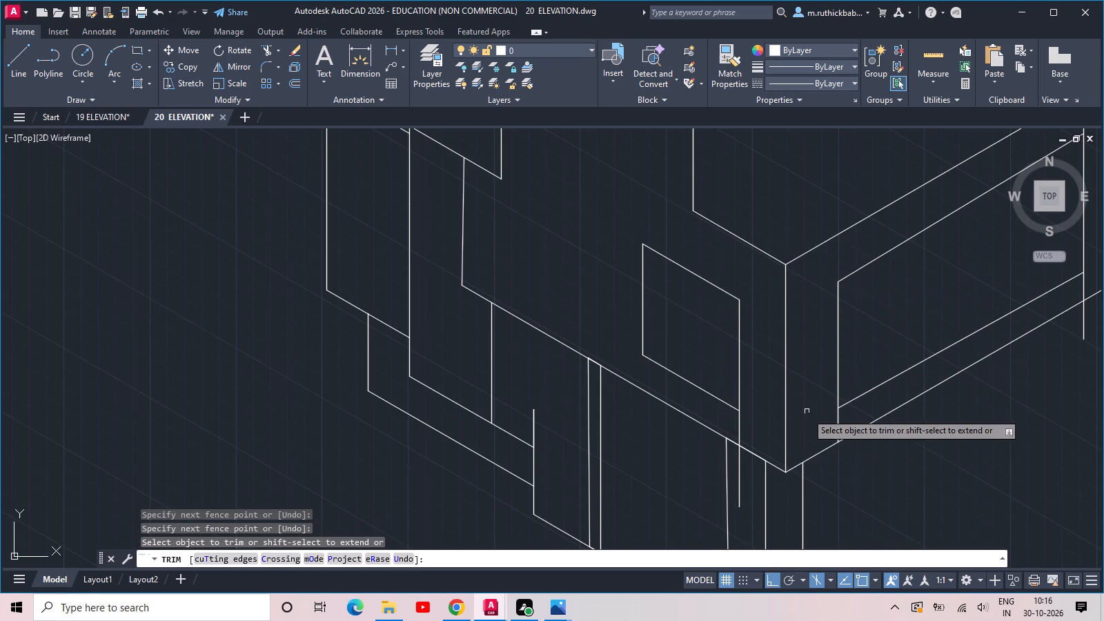
left_click_drag(822, 437, 834, 436)
left_click(862, 426)
scroll(870, 421, "down", 1)
middle_click_drag(870, 421, 740, 478)
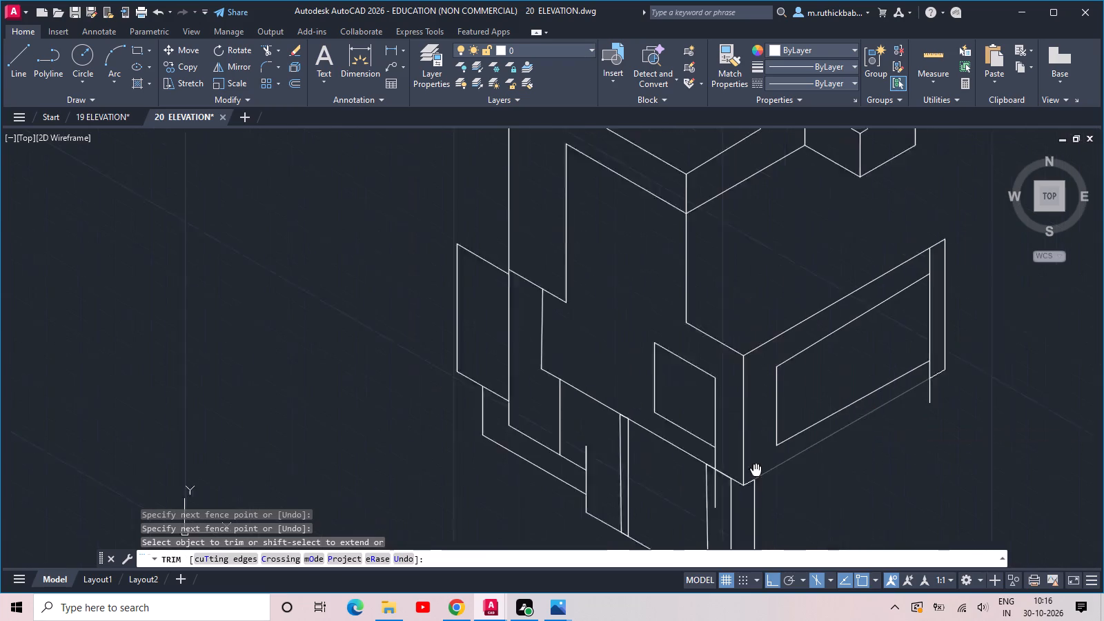
middle_click_drag(740, 478, 696, 500)
scroll(820, 437, "up", 1)
left_click(871, 431)
left_click(792, 453)
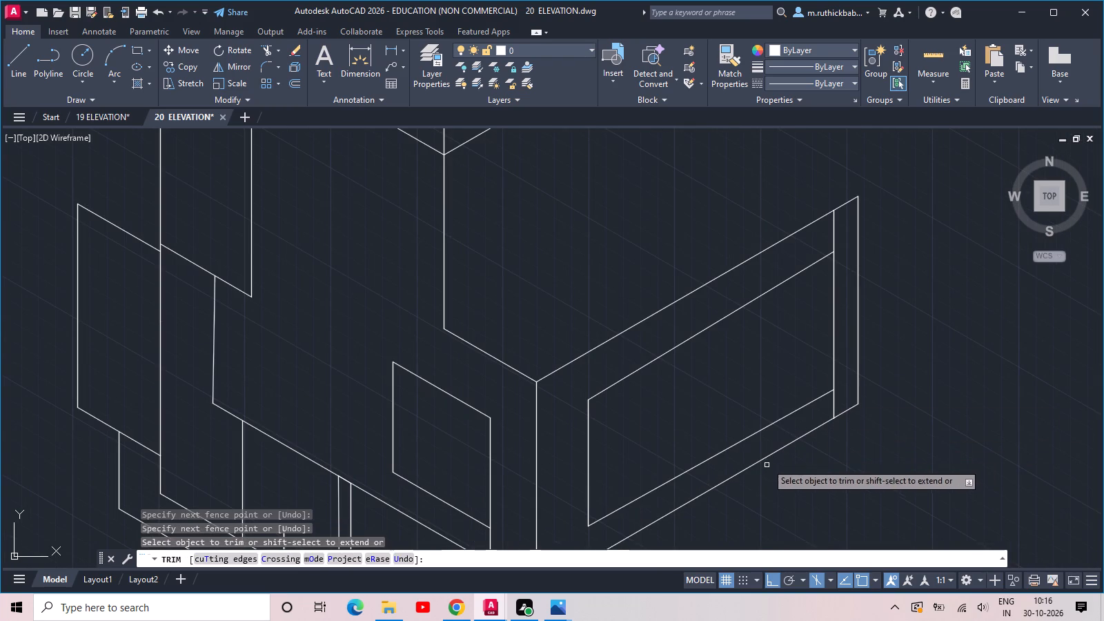
left_click(849, 401)
left_click(828, 407)
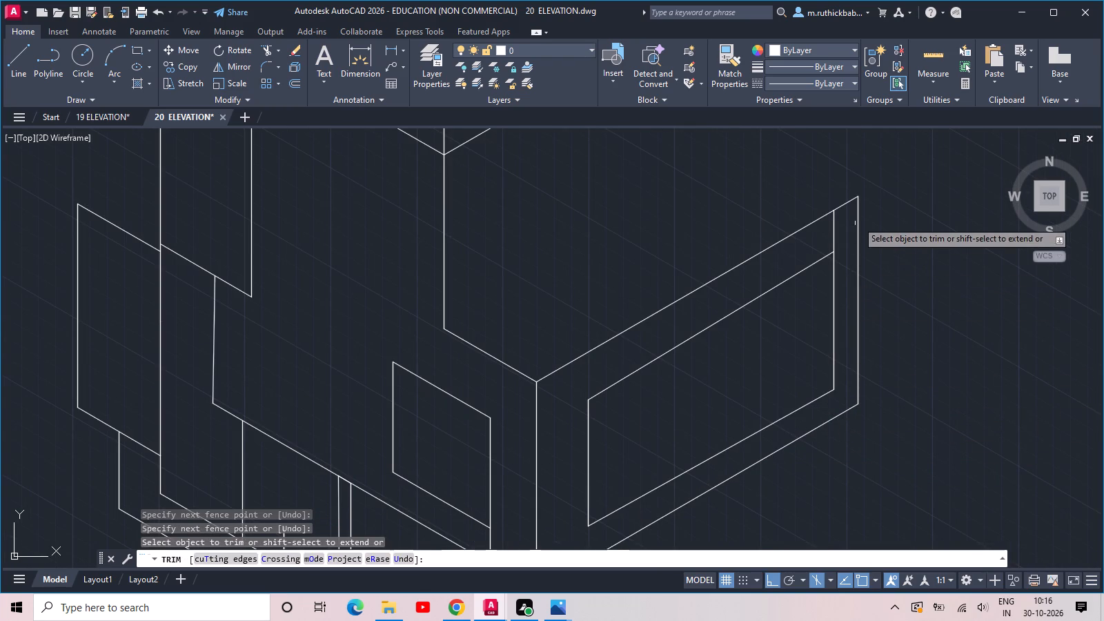
left_click(845, 233)
left_click(828, 244)
Remove the leftover vertical line below the front-face frame, including the part passing the face's bottom edge.
scroll(826, 246, "down", 1)
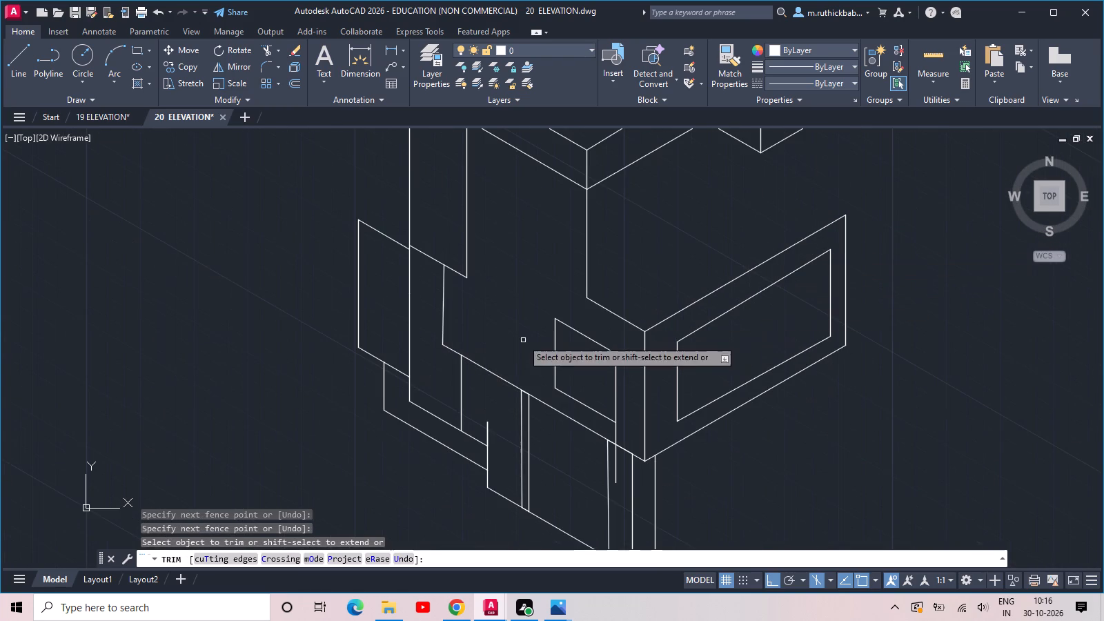
left_click(619, 437)
left_click(604, 433)
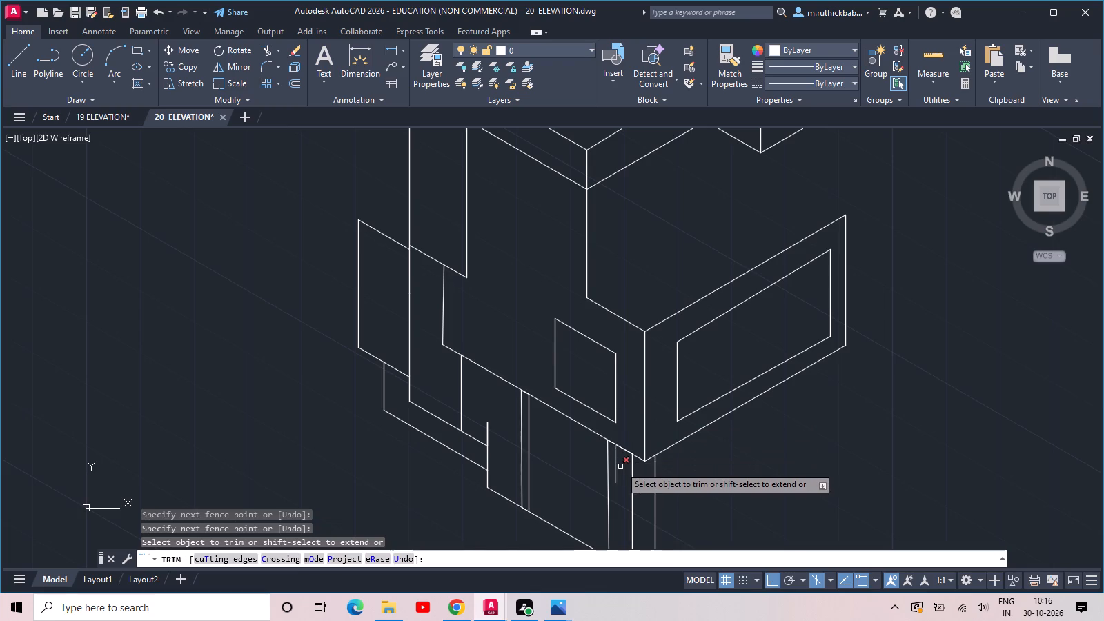
left_click(615, 466)
scroll(594, 437, "down", 1)
scroll(551, 375, "up", 1)
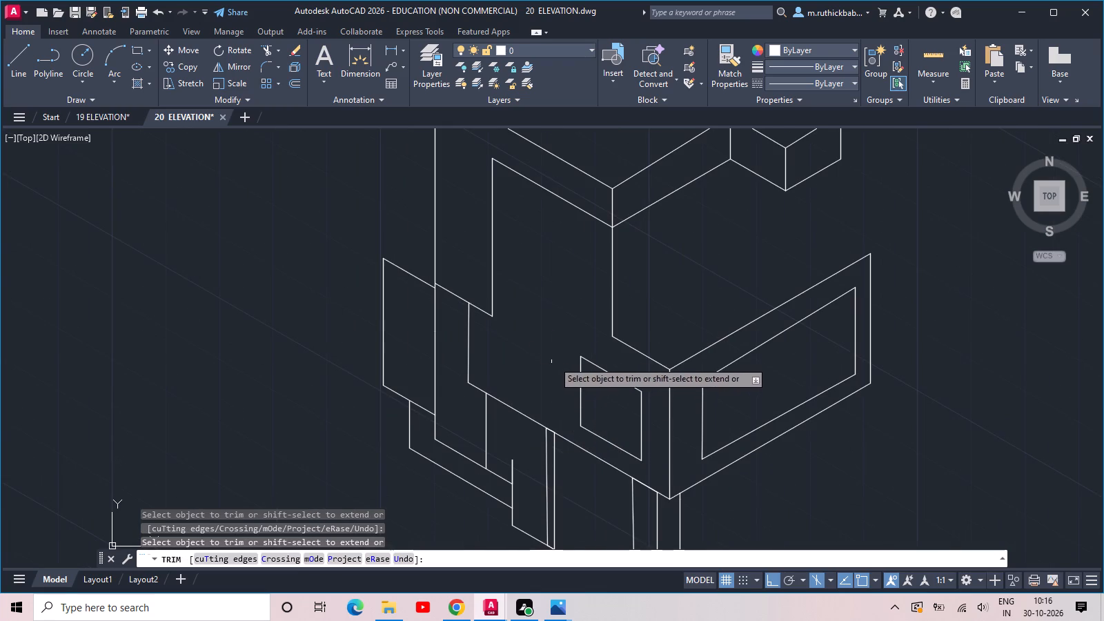
key("Escape")
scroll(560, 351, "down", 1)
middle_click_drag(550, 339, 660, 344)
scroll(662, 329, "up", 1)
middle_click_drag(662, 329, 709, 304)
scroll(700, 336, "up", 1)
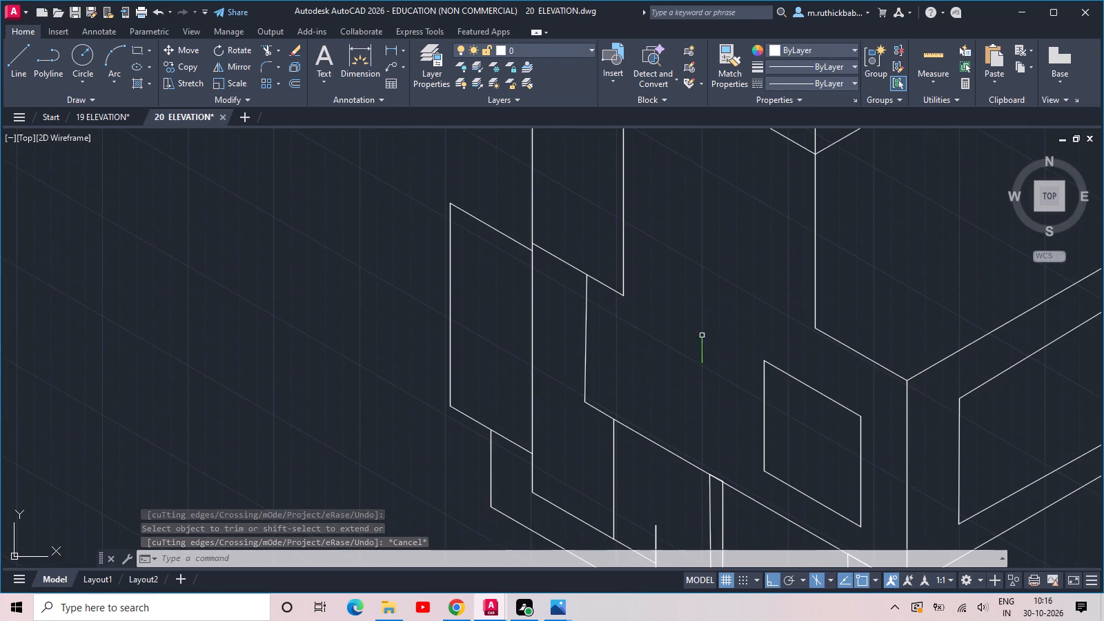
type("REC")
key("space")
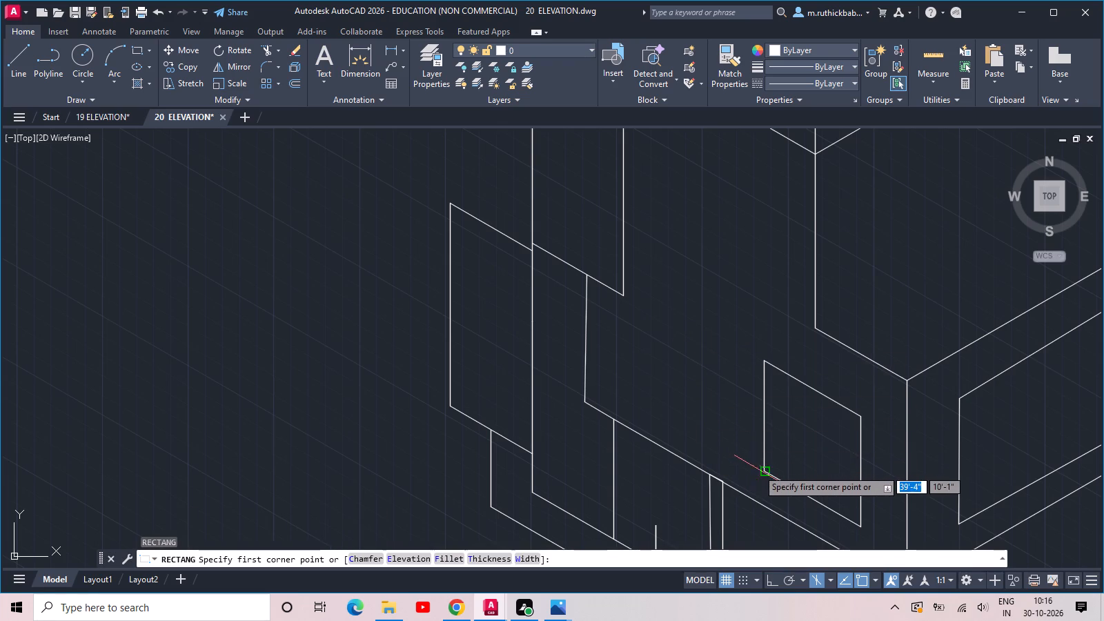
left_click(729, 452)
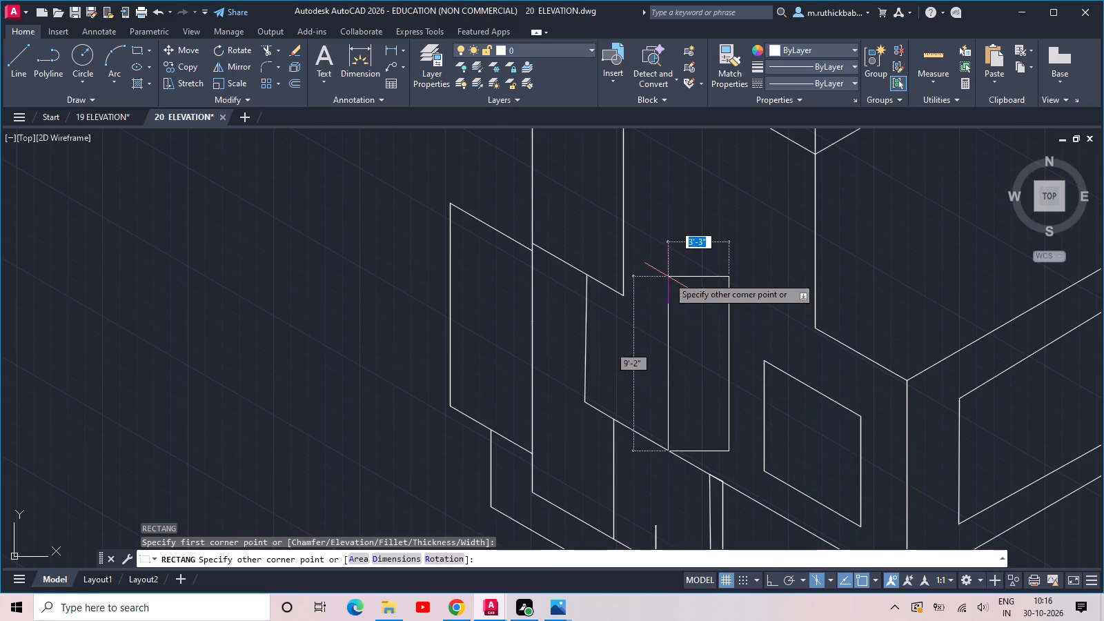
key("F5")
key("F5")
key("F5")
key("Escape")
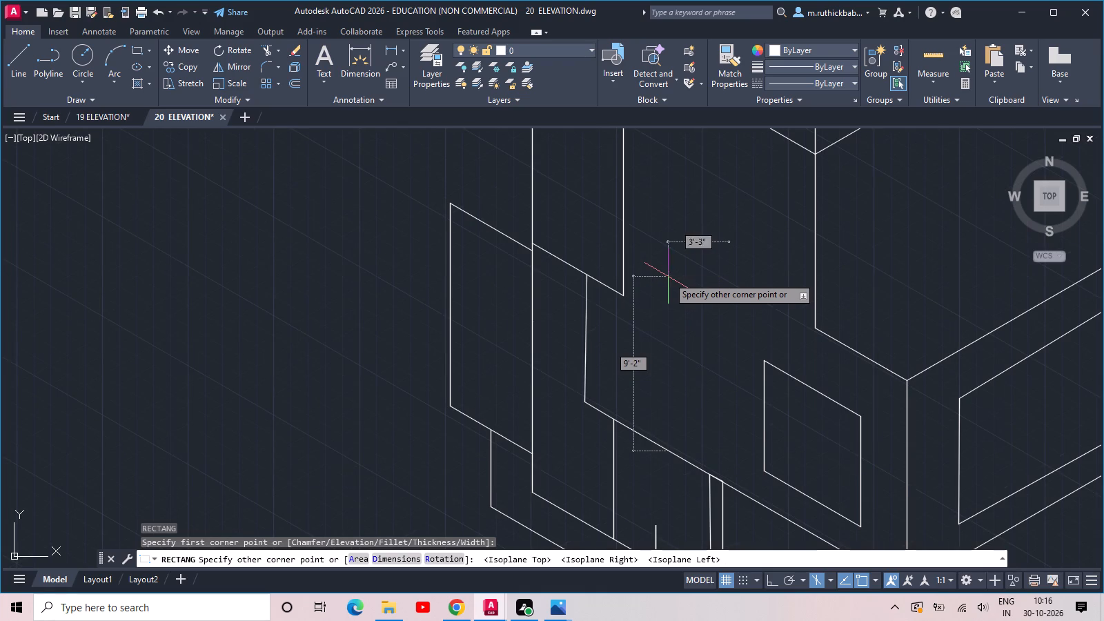
Draw a second, narrower frame on the front face, starting about 1'-11" from the first frame's lower corner, with a side about 5'-10" tall.
type("L")
key("space")
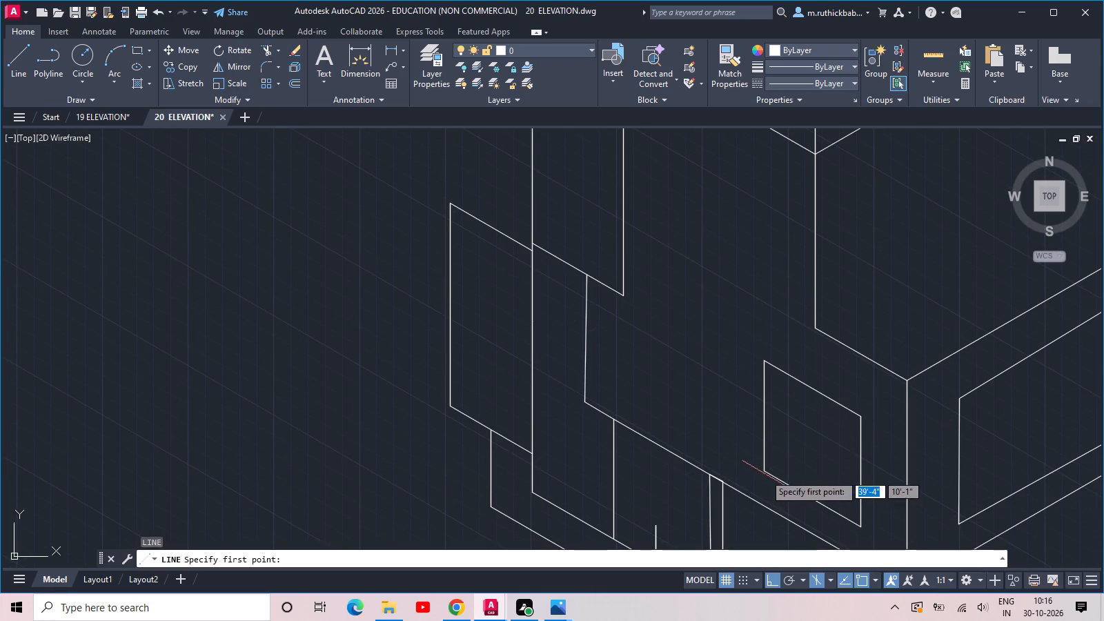
left_click(732, 453)
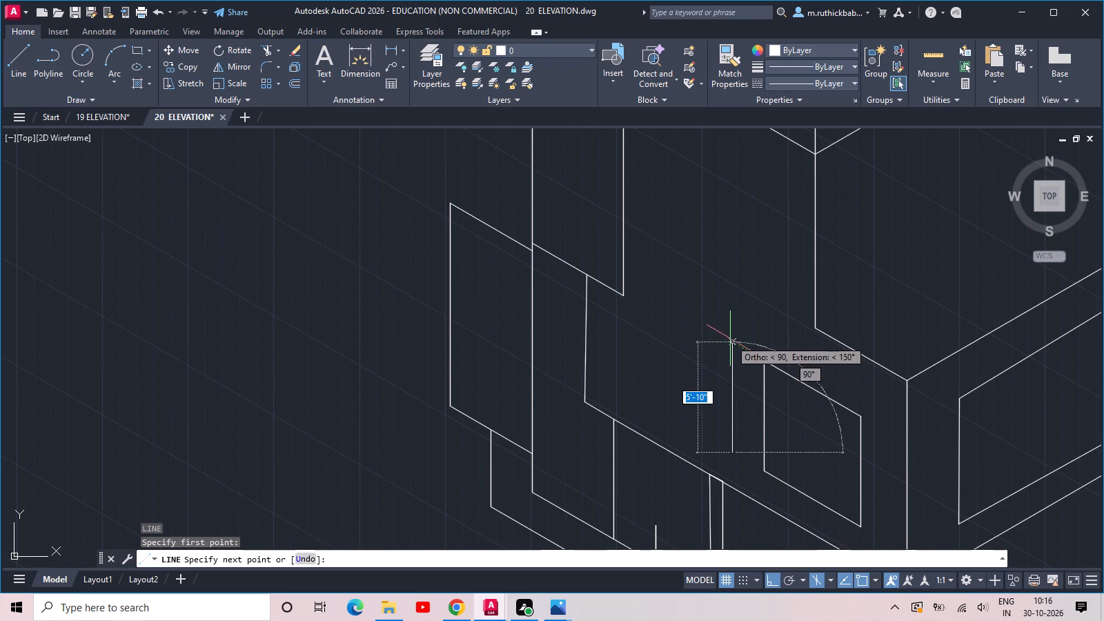
left_click(729, 339)
left_click(671, 312)
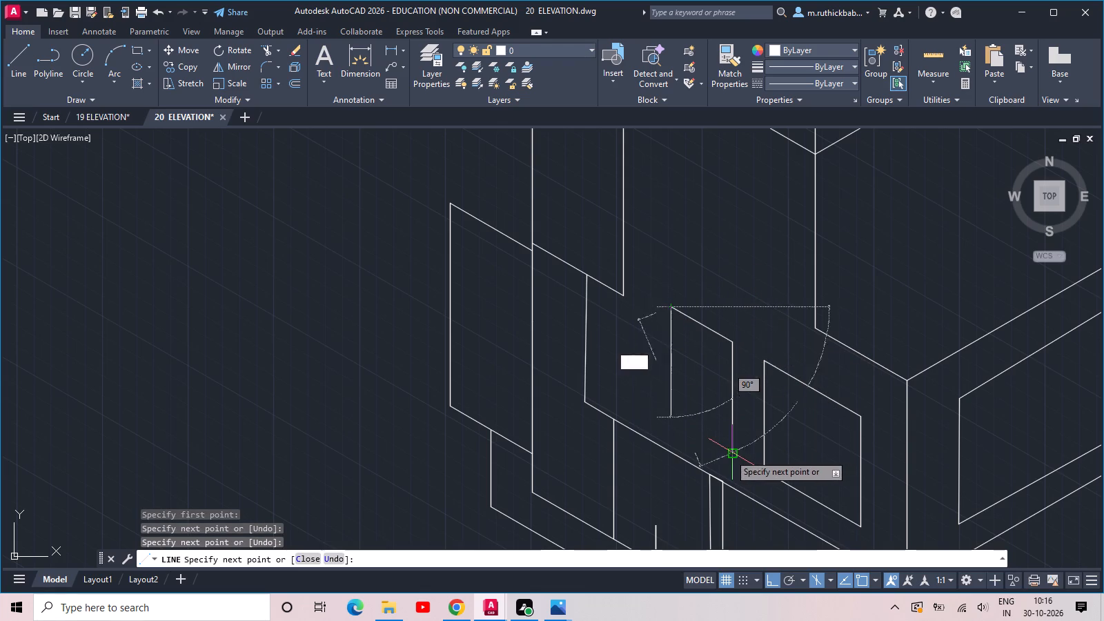
left_click(664, 428)
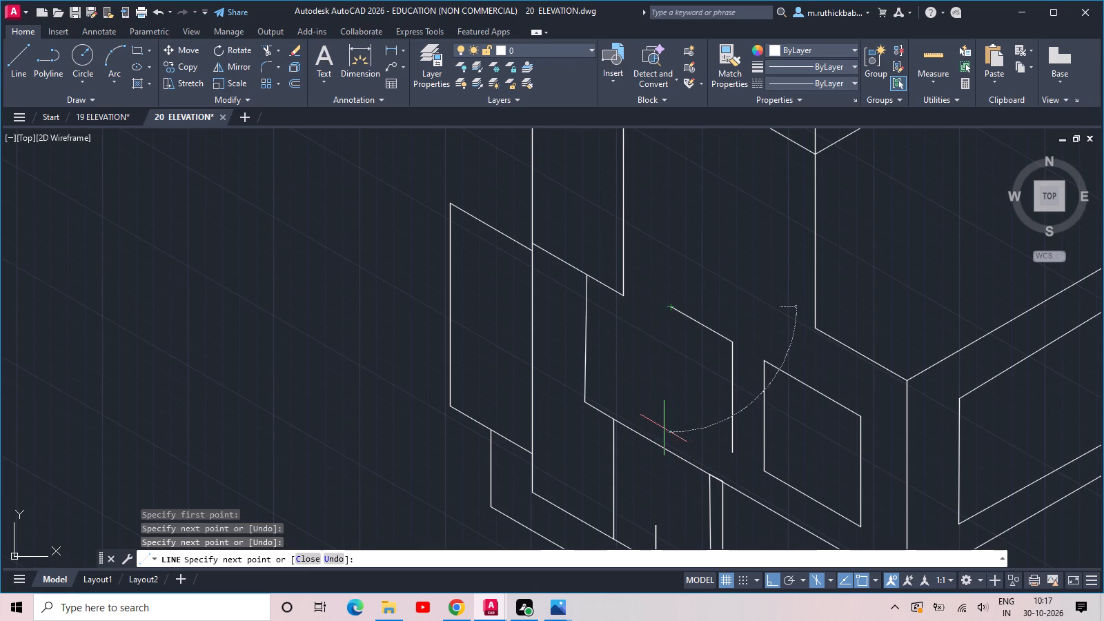
key("space")
key("space")
left_click(732, 450)
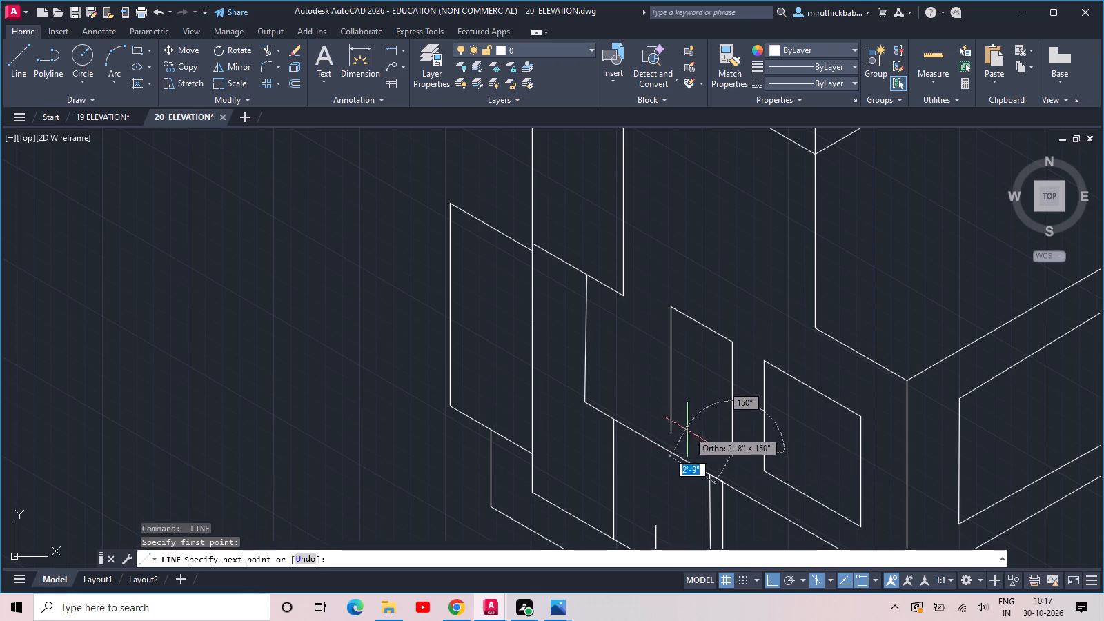
left_click(651, 415)
key("Escape")
Trim the overlapping line ends at the narrower frame's lower inner corner.
scroll(673, 435, "up", 1)
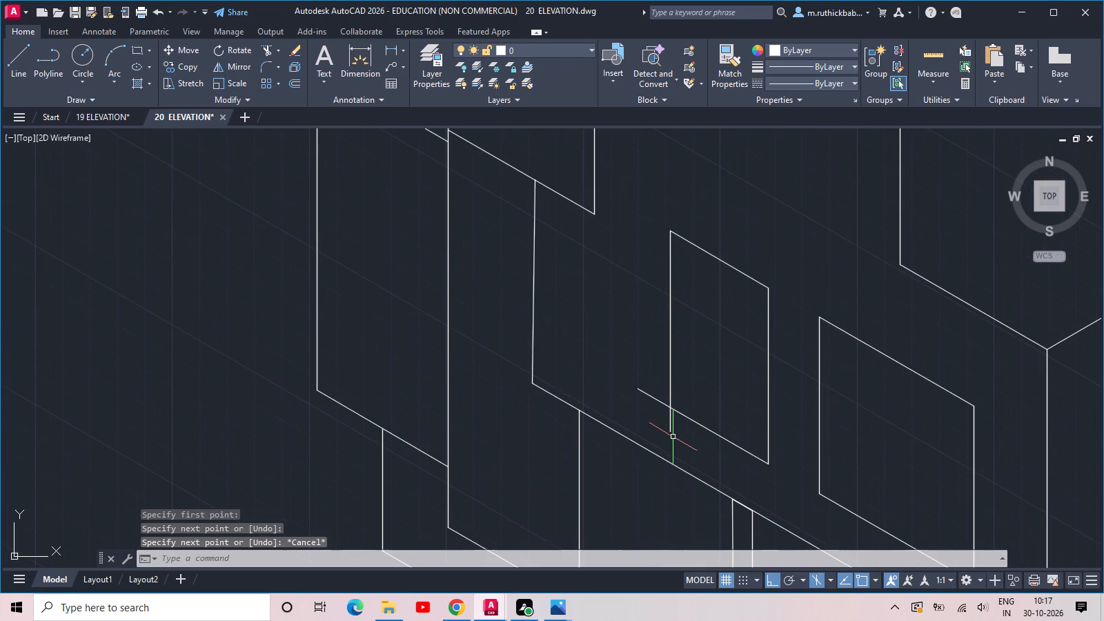
key("t")
key("r")
key("space")
key("space")
left_click(685, 447)
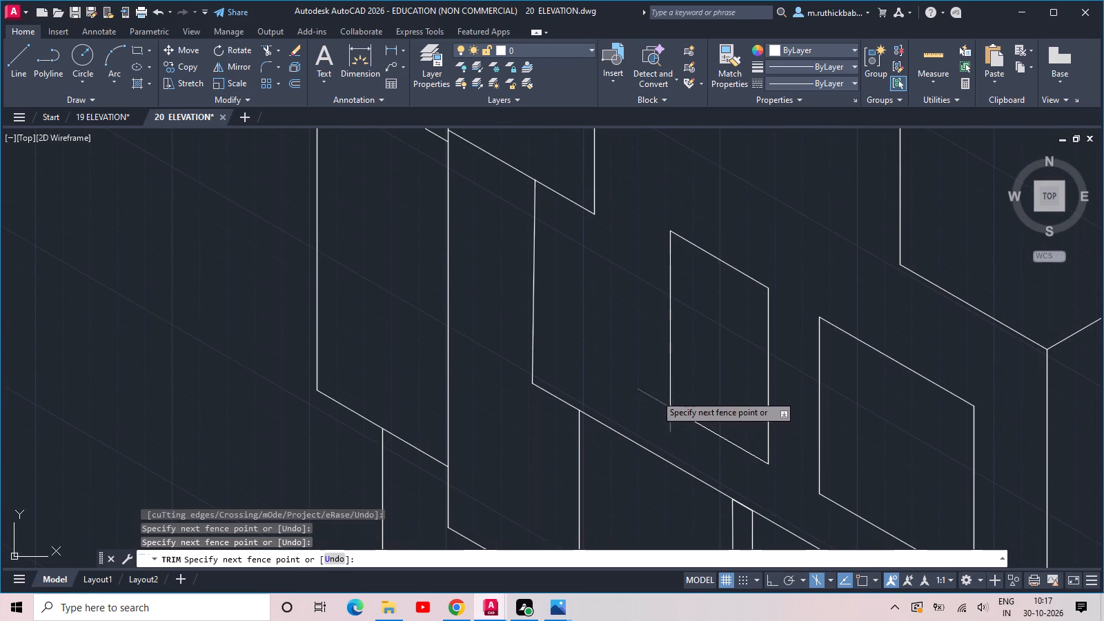
left_click(655, 395)
key("Escape")
Draw three vertical bars inside the narrower front-face frame, starting on its upper slanted edge and reaching or passing its lower edge.
type("L")
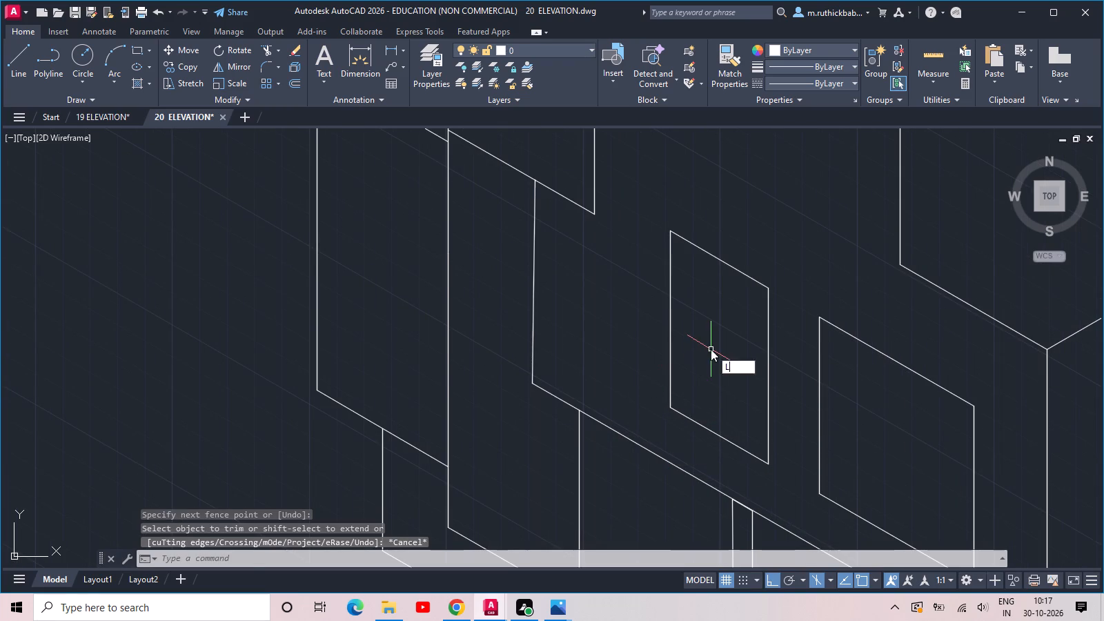
key("space")
left_click(688, 241)
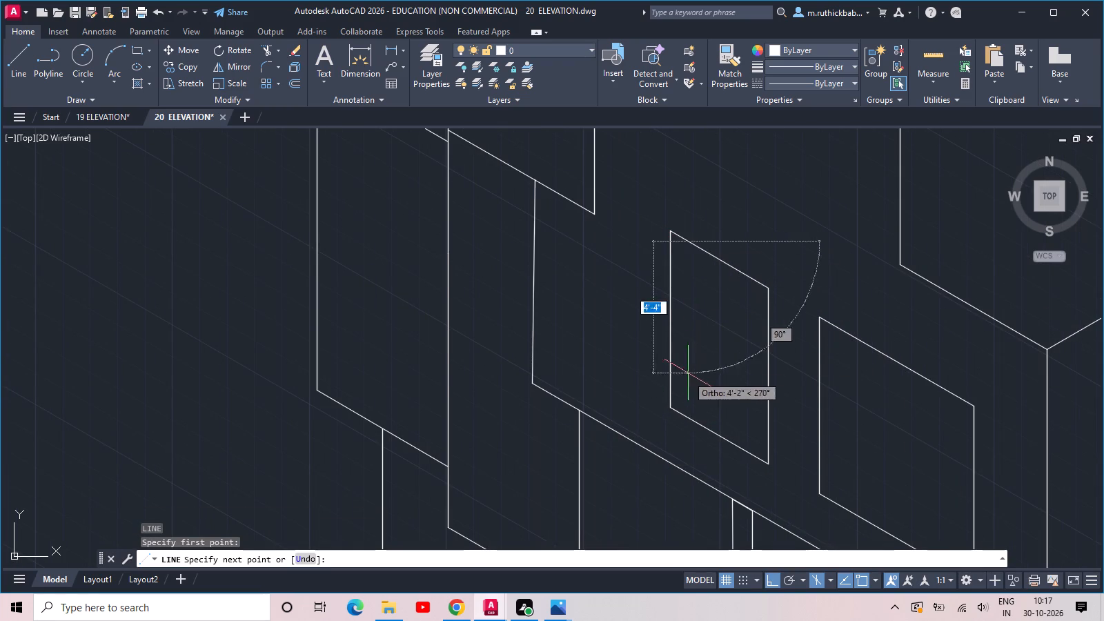
left_click(684, 419)
key("space")
key("space")
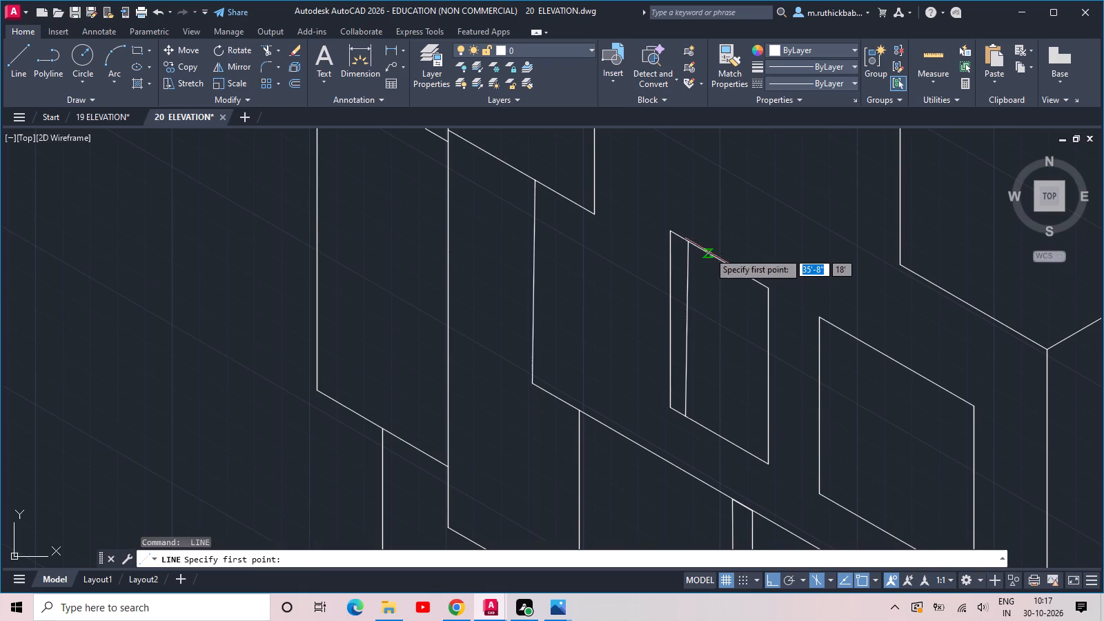
left_click(704, 252)
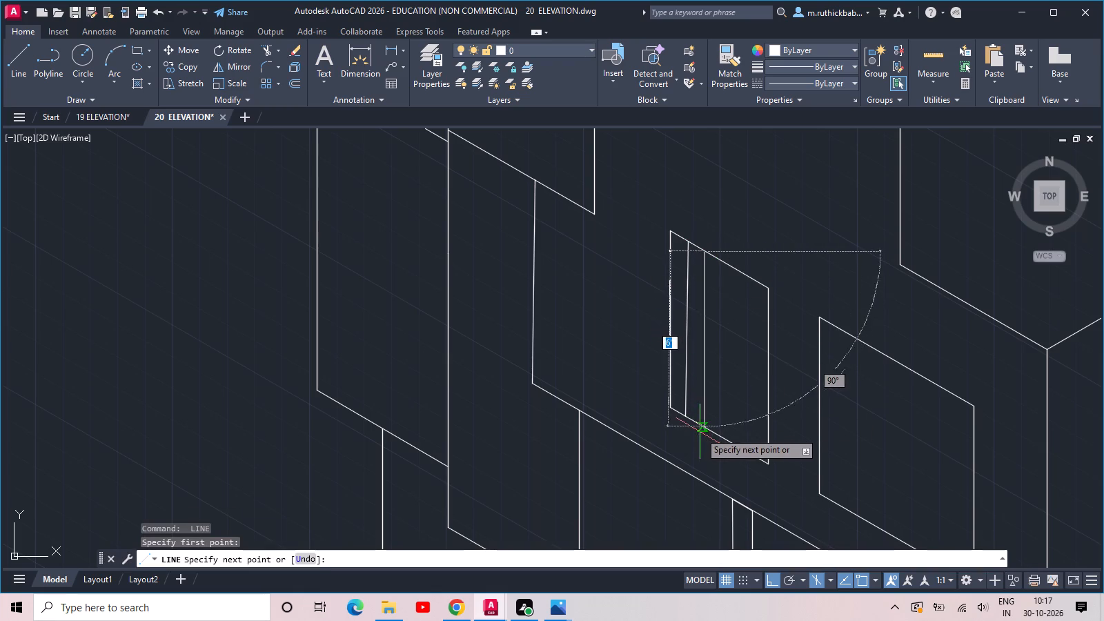
left_click(699, 440)
key("space")
key("space")
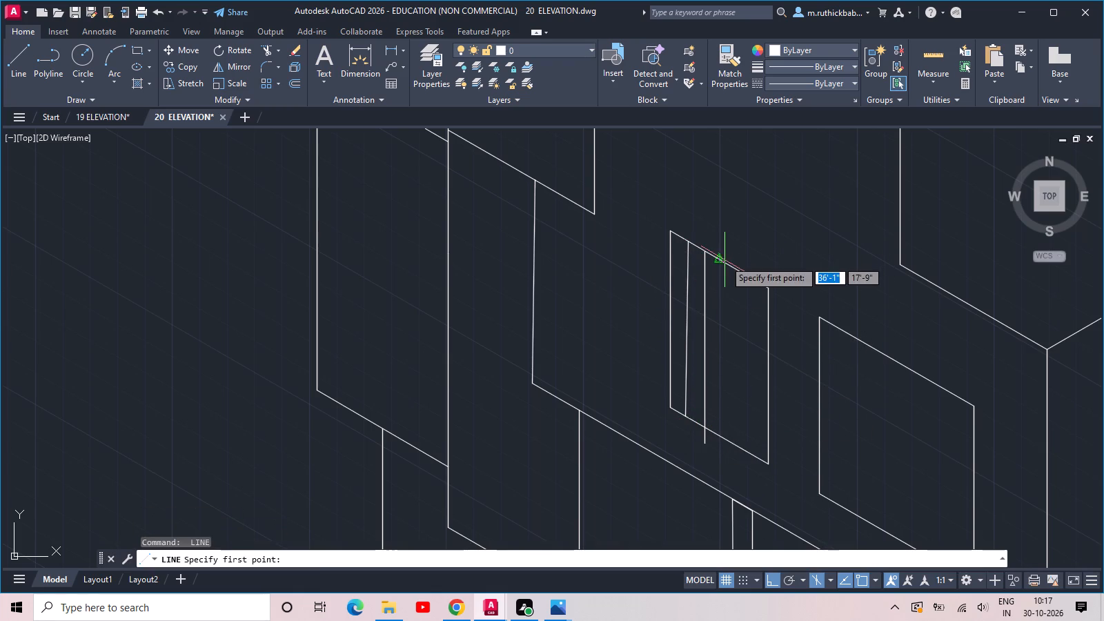
left_click(724, 260)
left_click(721, 469)
key("space")
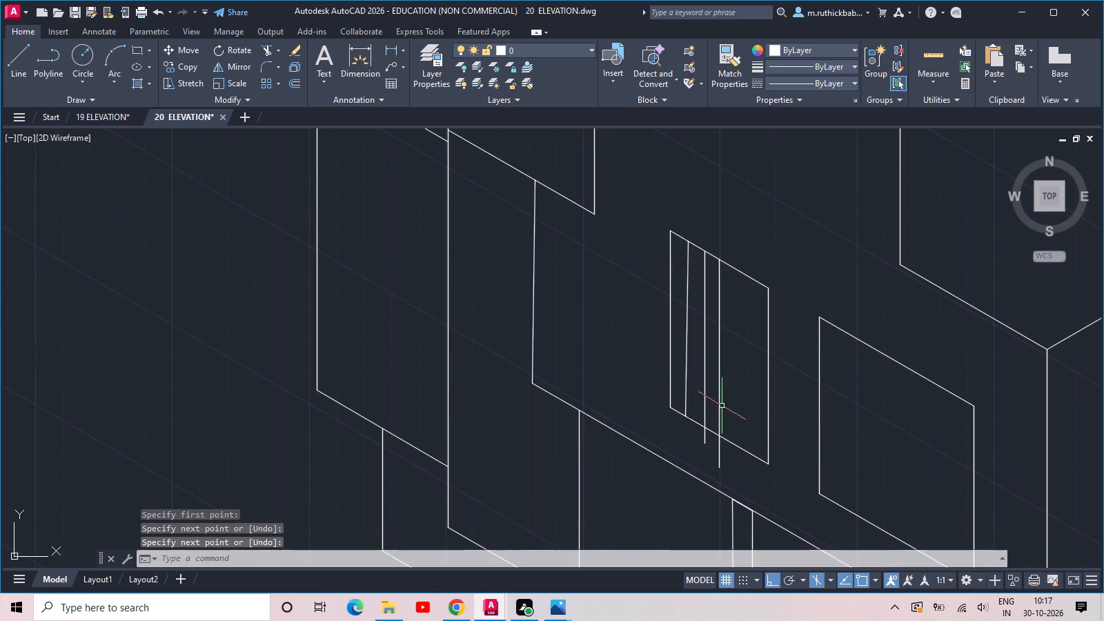
Draw two more vertical bars in the rest of the narrower frame, running past its lower slanted edge.
key("space")
left_click(737, 270)
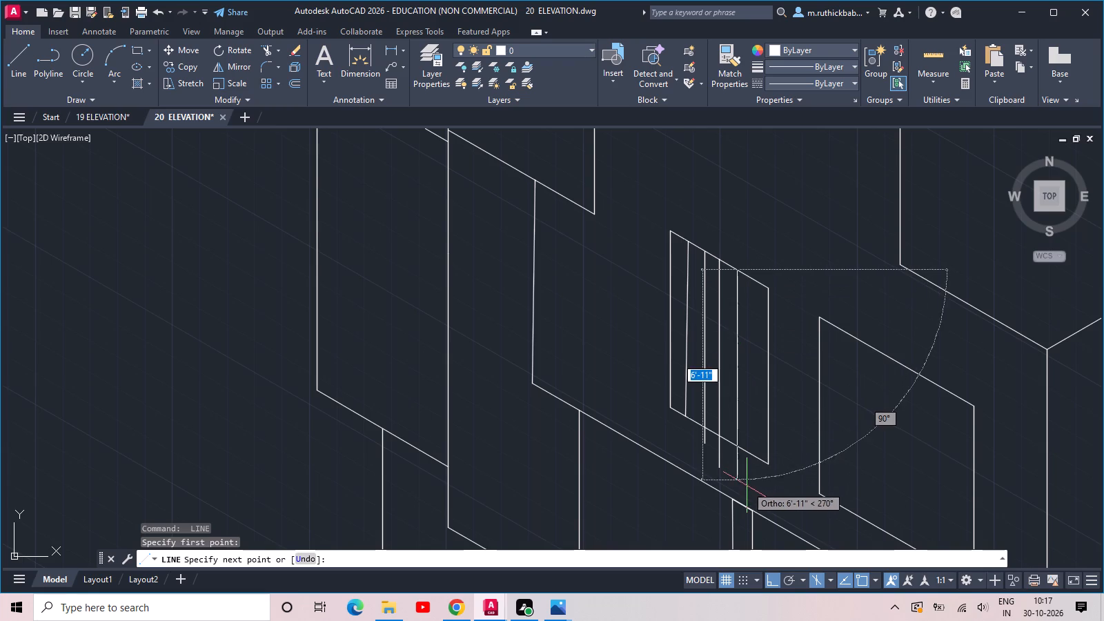
left_click(746, 486)
key("space")
key("space")
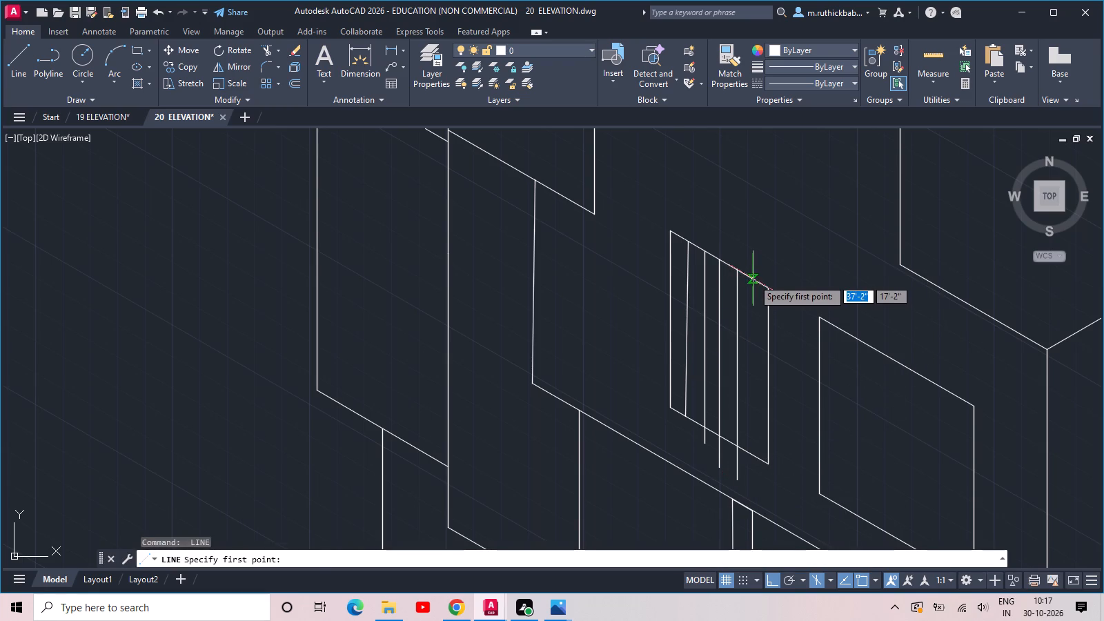
left_click(753, 279)
left_click(750, 489)
key("space")
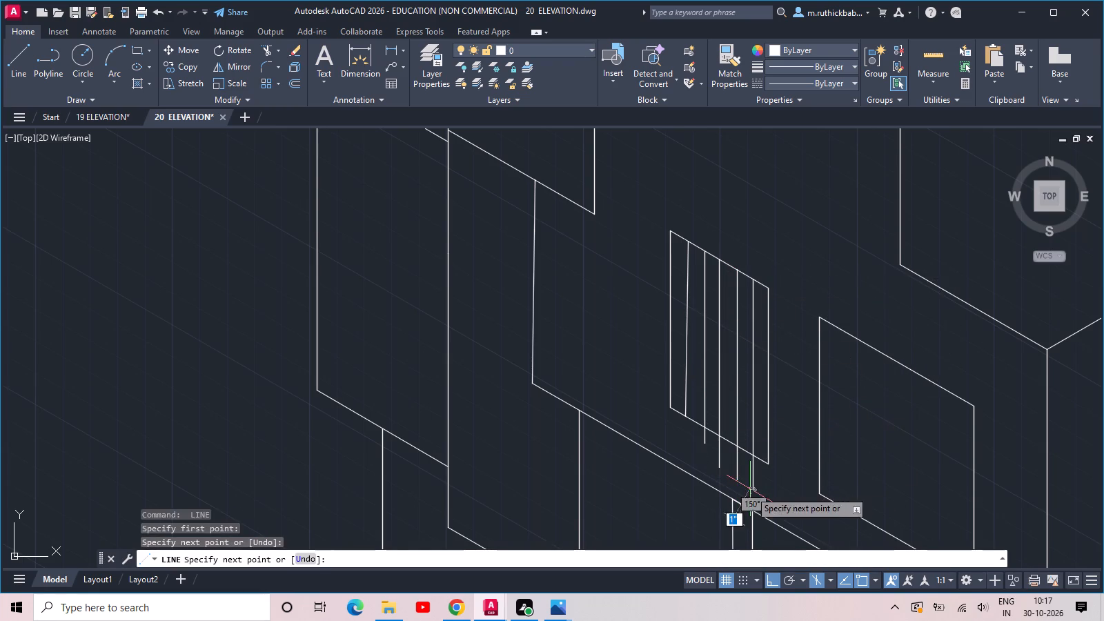
Trim the bar ends that stick out below the narrower frame's lower slanted edge.
type("TR")
key("space")
left_click(764, 490)
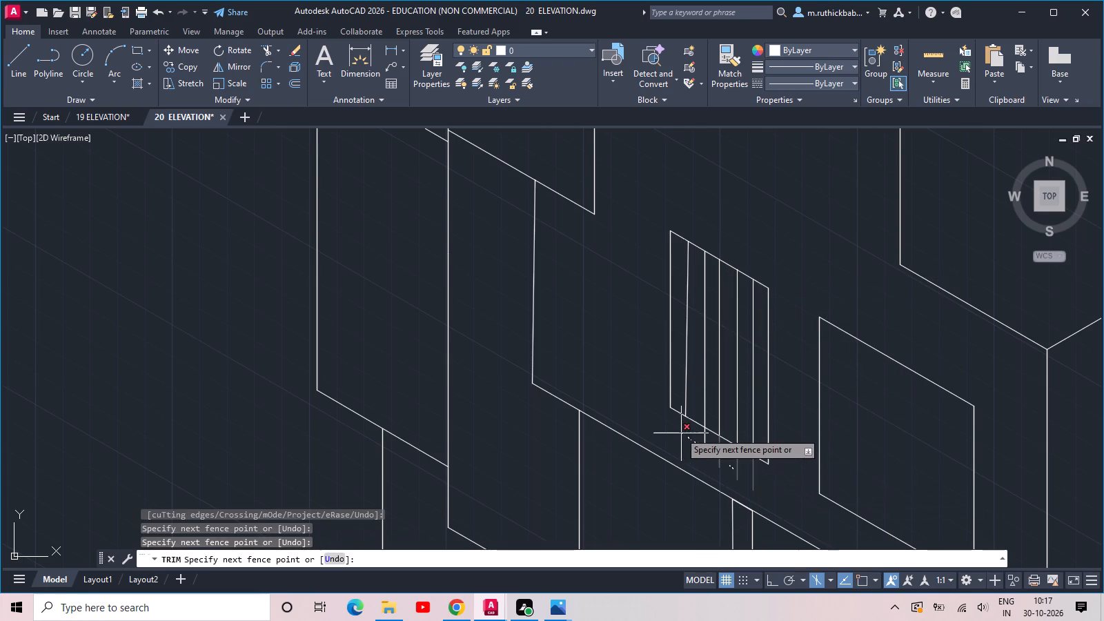
left_click(672, 427)
left_click(726, 455)
left_click(702, 434)
scroll(702, 434, "down", 2)
key("Escape")
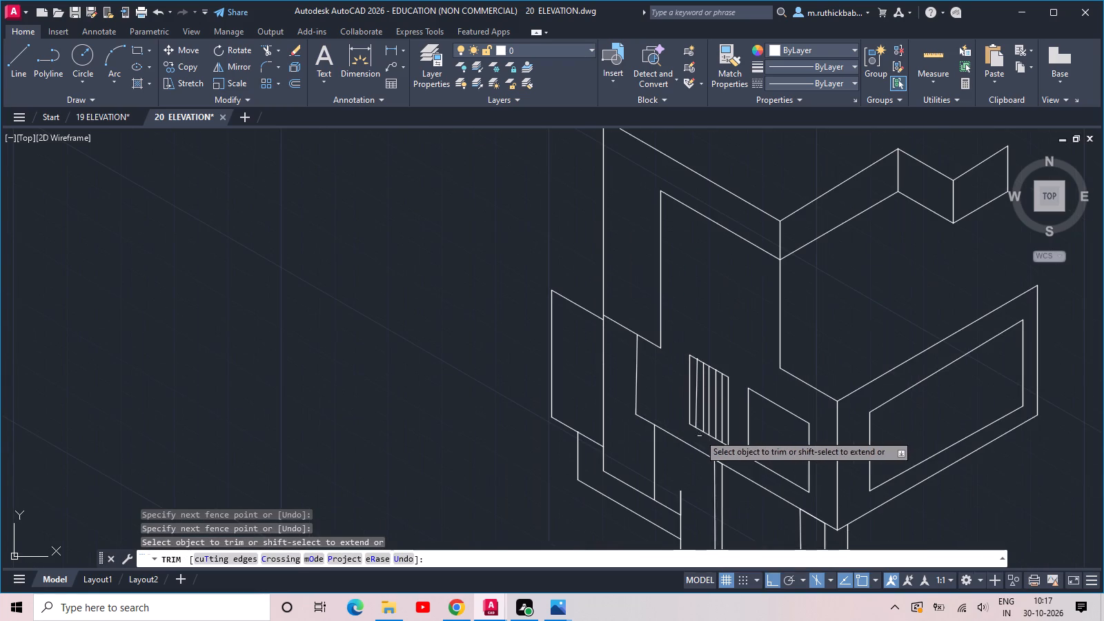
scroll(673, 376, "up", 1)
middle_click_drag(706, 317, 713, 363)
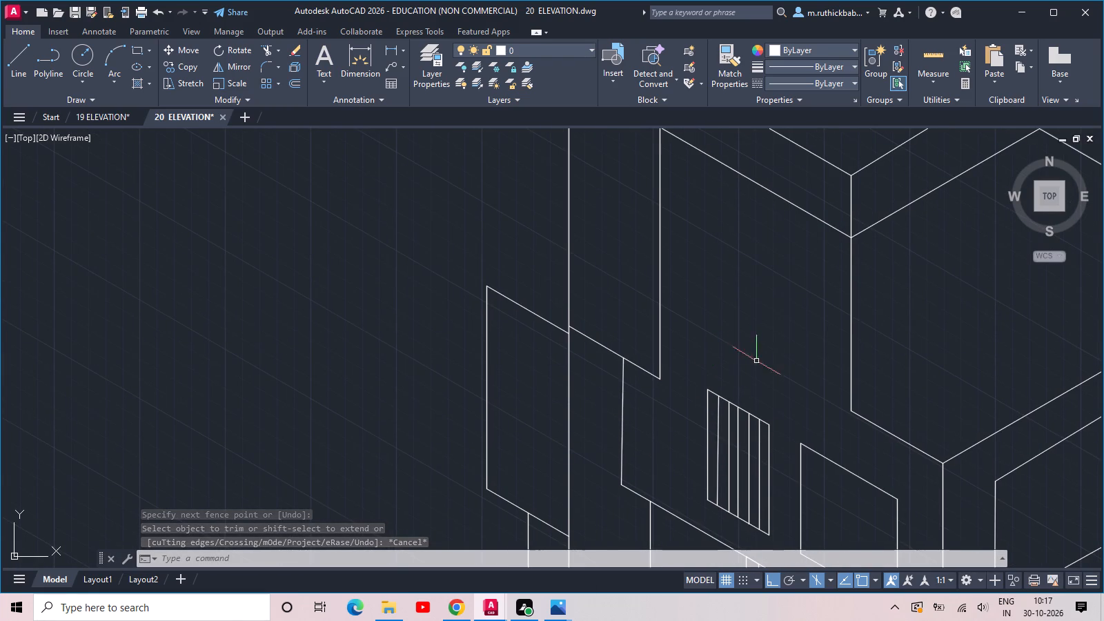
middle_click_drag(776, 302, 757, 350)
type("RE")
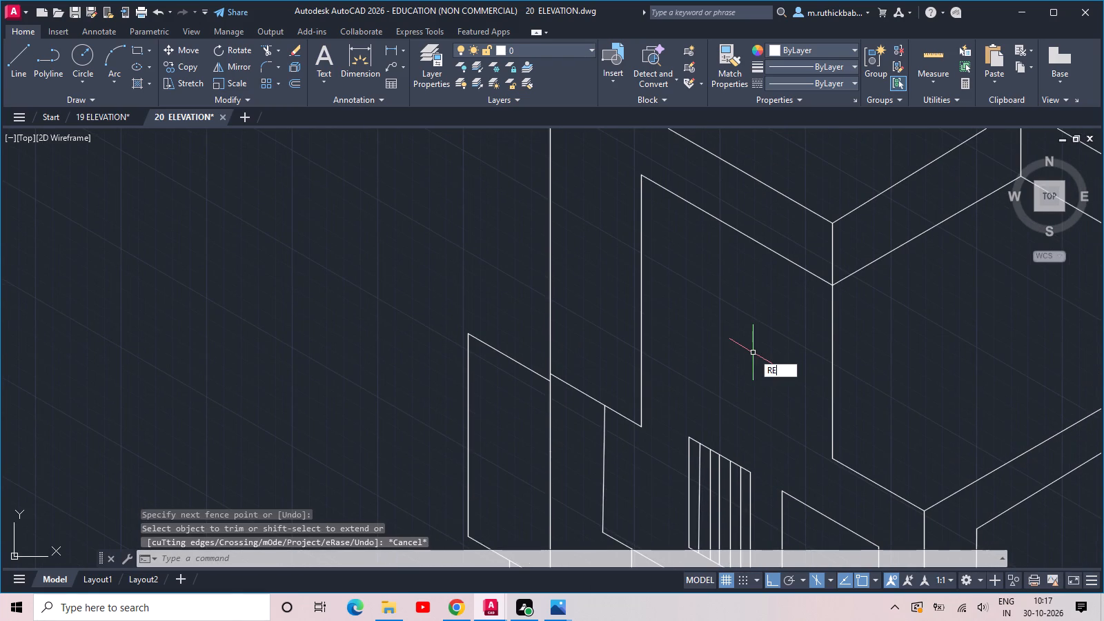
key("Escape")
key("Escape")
Draw a tall narrow window frame on the upper front wall near the corner edge, its lower slanted line running past the far side.
type("L")
key("space")
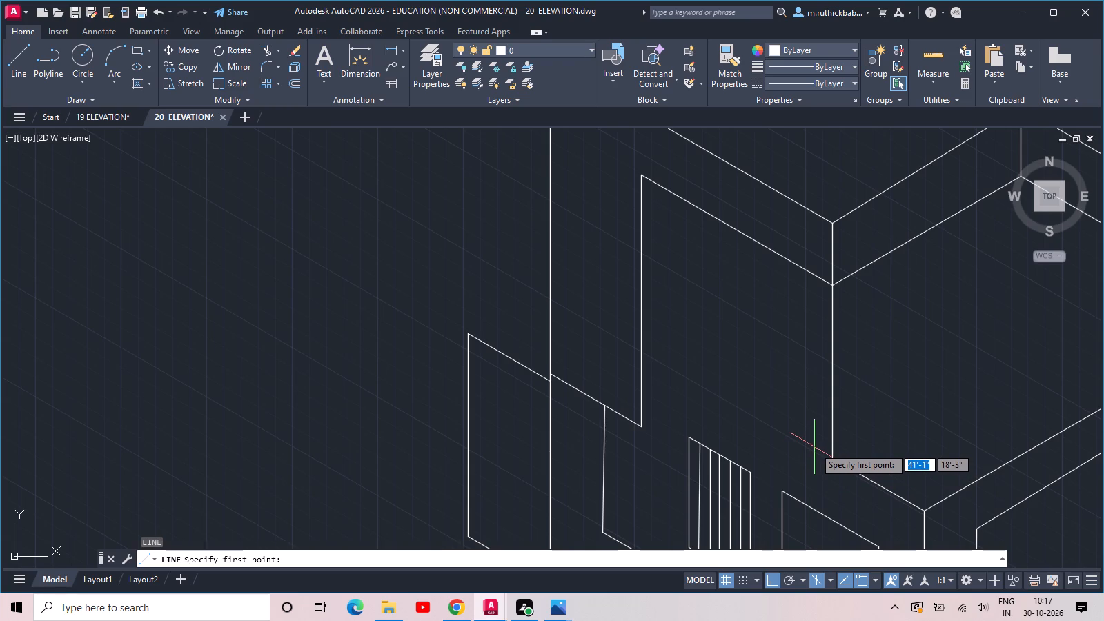
left_click(802, 444)
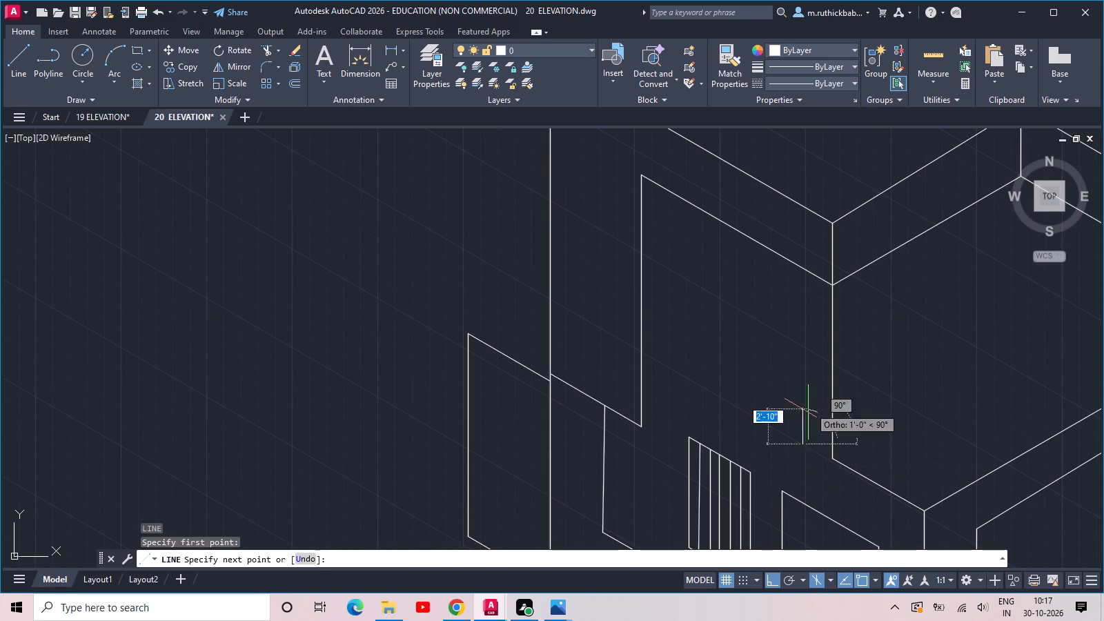
left_click(799, 293)
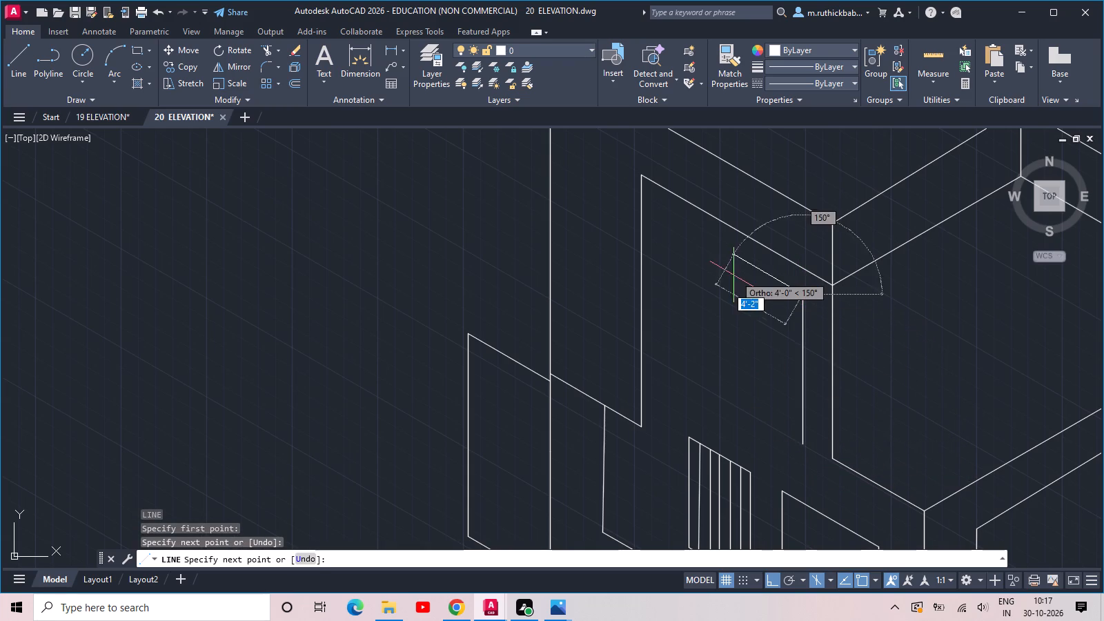
left_click(756, 286)
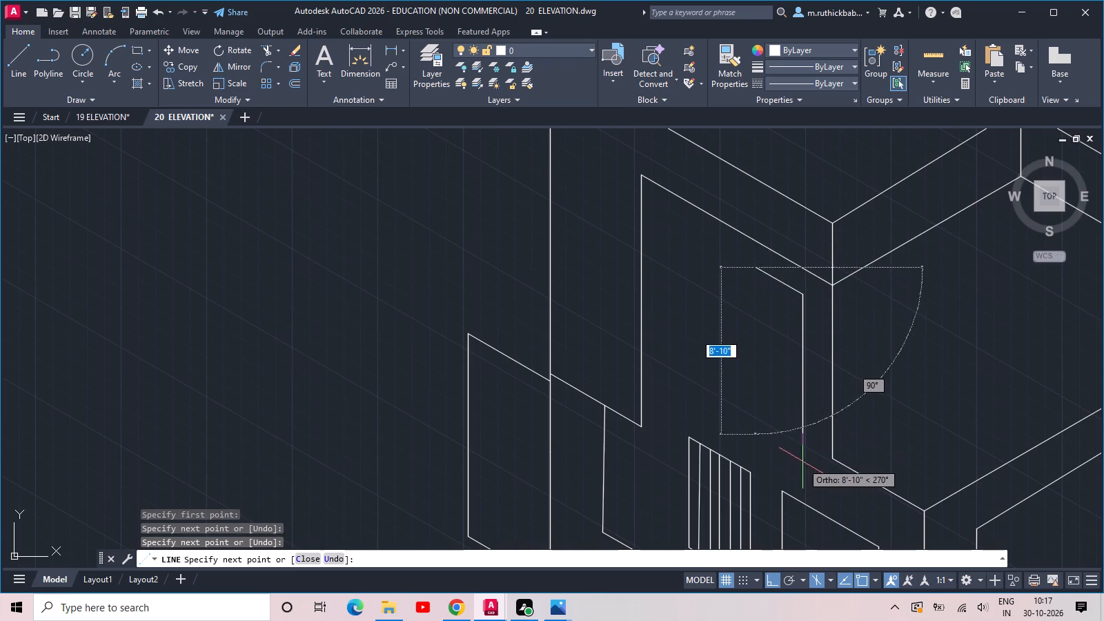
left_click(768, 453)
key("space")
key("space")
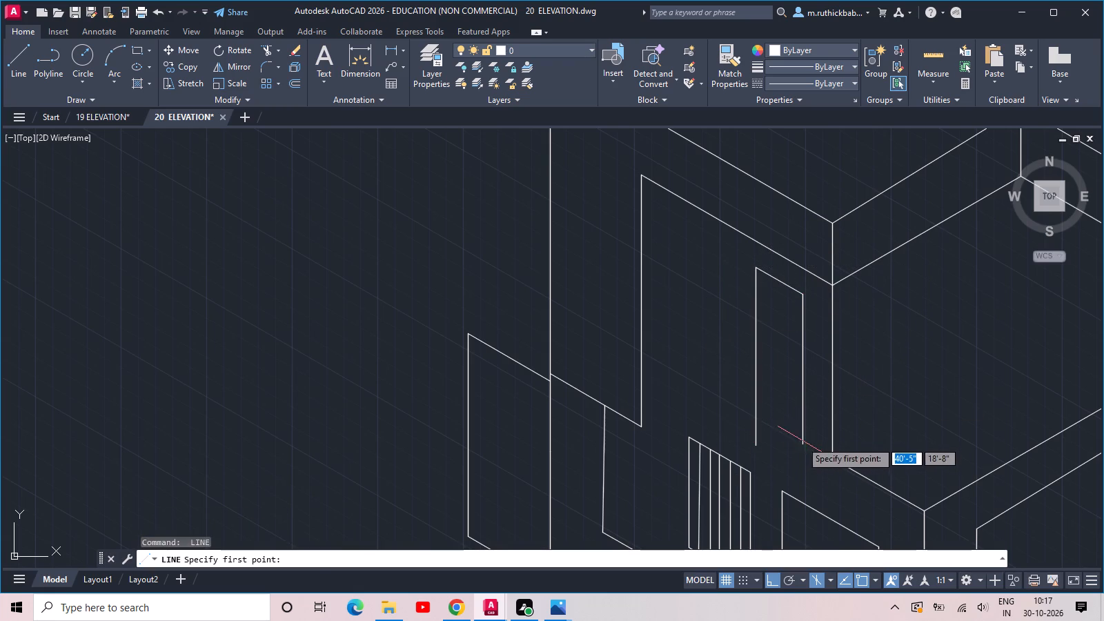
left_click(803, 448)
left_click(712, 408)
key("space")
Draw the two sides and slanted top of a second tall window frame, starting from the free end of the first frame's lower line.
middle_click_drag(696, 370, 707, 380)
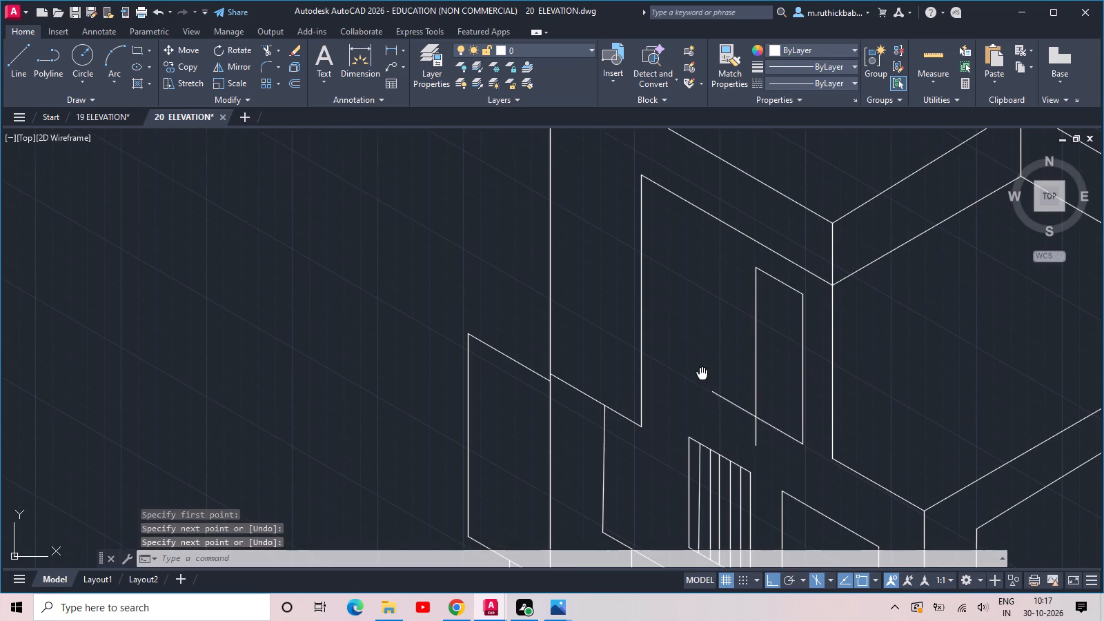
middle_click_drag(707, 380, 749, 408)
key("space")
left_click(765, 427)
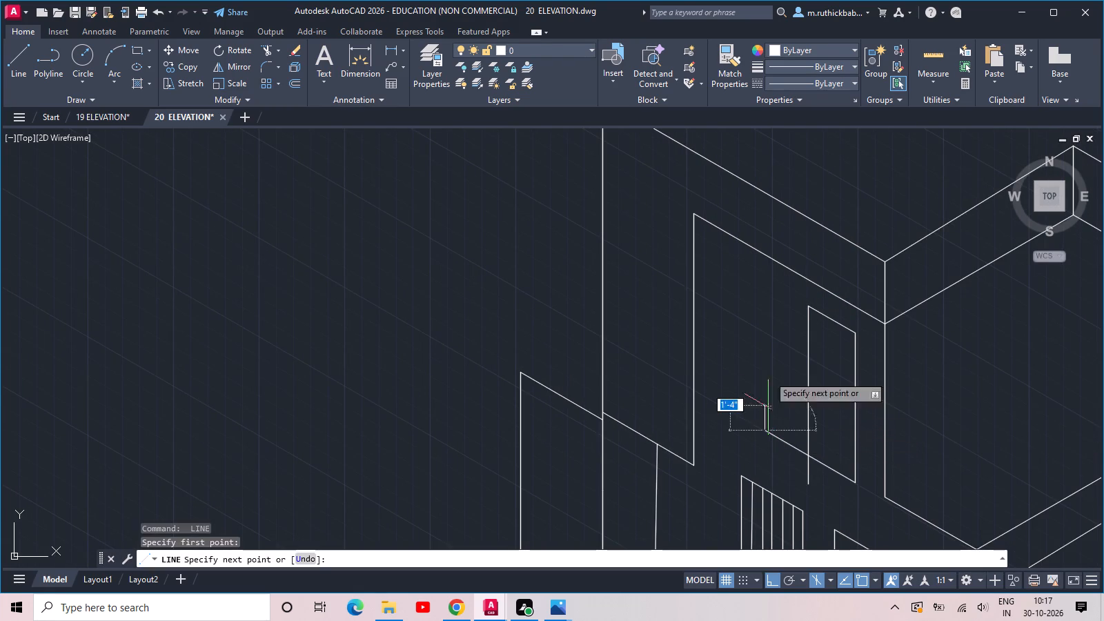
left_click(771, 287)
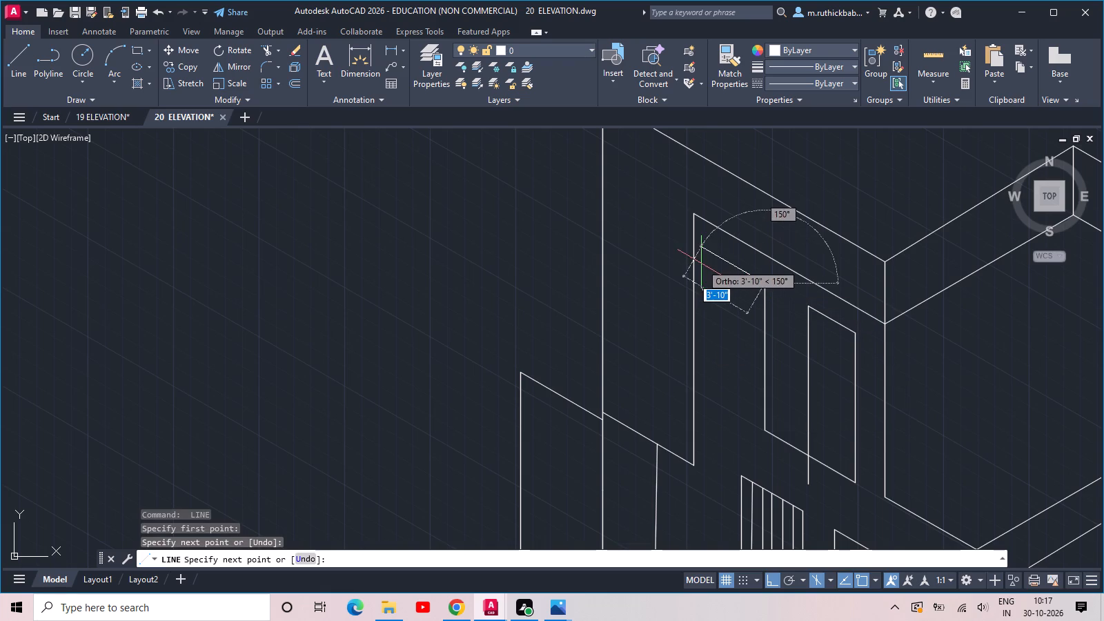
left_click(716, 270)
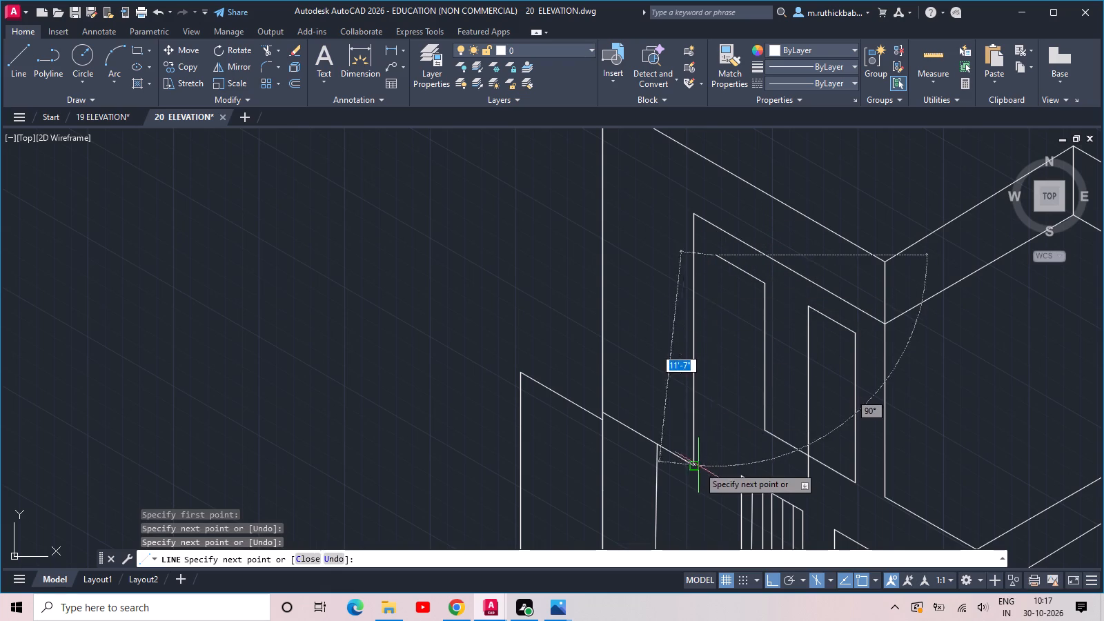
left_click(708, 454)
key("space")
key("space")
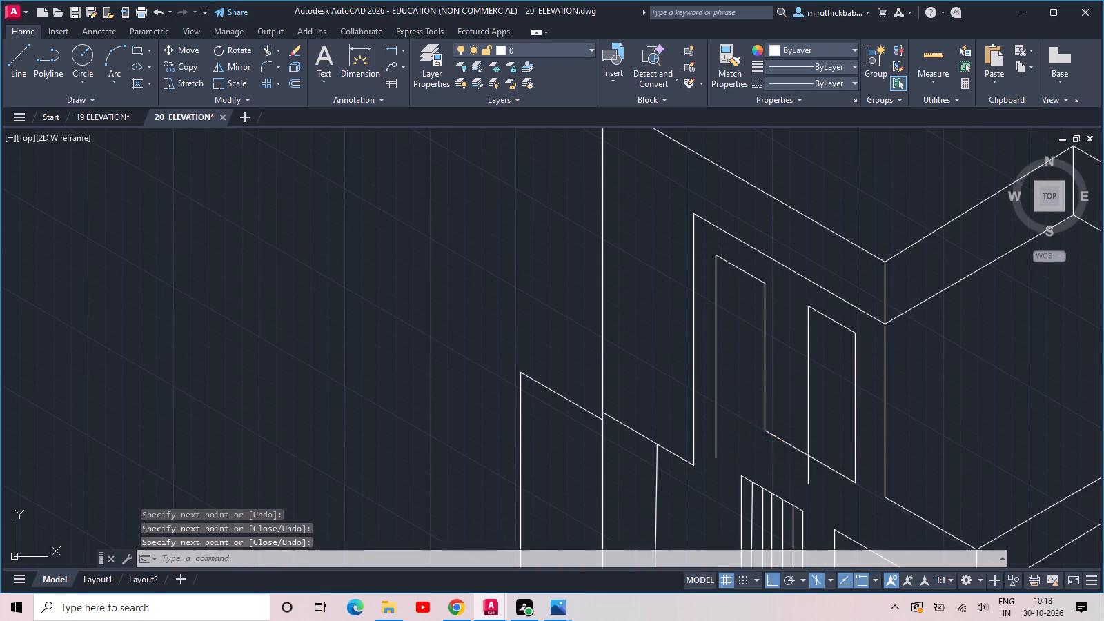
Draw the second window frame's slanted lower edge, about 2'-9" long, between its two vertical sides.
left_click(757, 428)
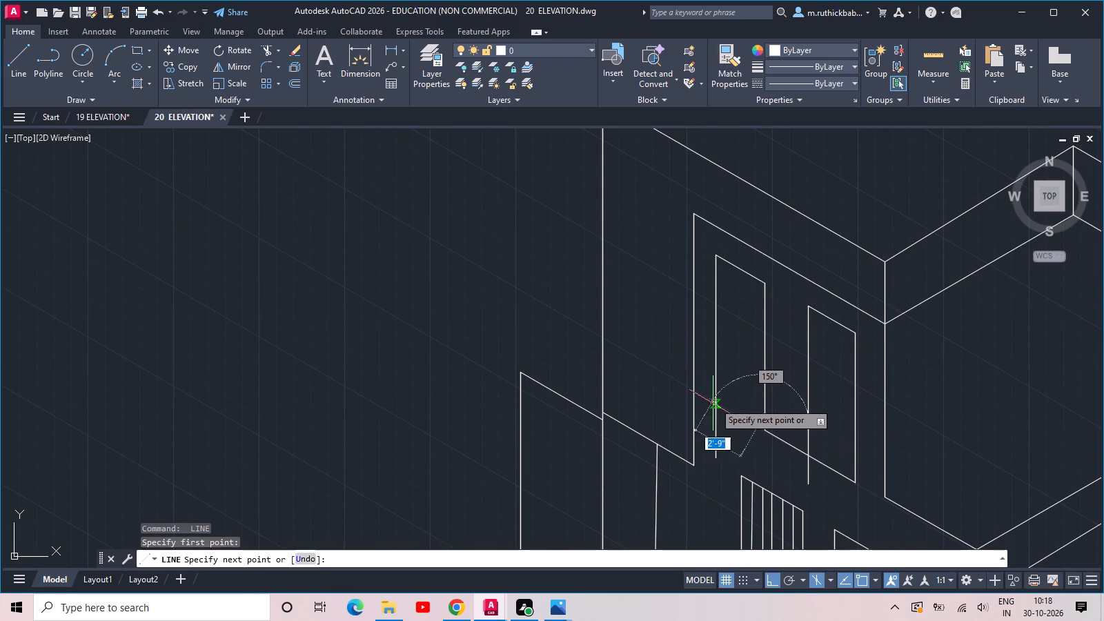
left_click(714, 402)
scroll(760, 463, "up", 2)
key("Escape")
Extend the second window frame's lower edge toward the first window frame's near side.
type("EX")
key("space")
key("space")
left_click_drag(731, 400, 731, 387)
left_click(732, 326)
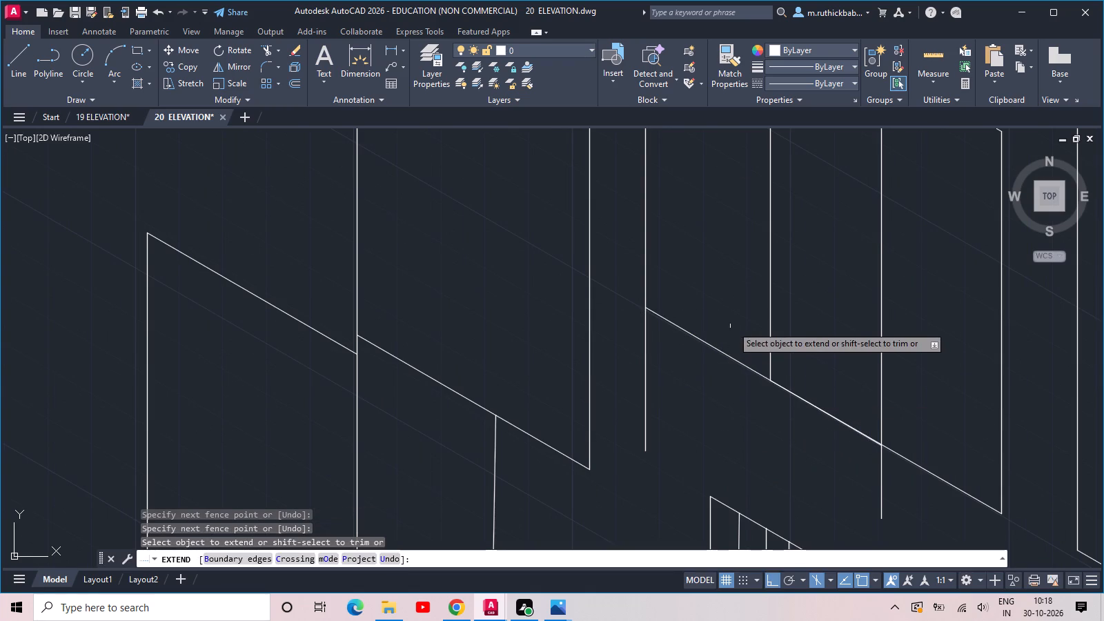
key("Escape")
Trim away the slanted line between the two tall window frames.
type("TR")
key("space")
left_click(817, 389)
left_click(796, 460)
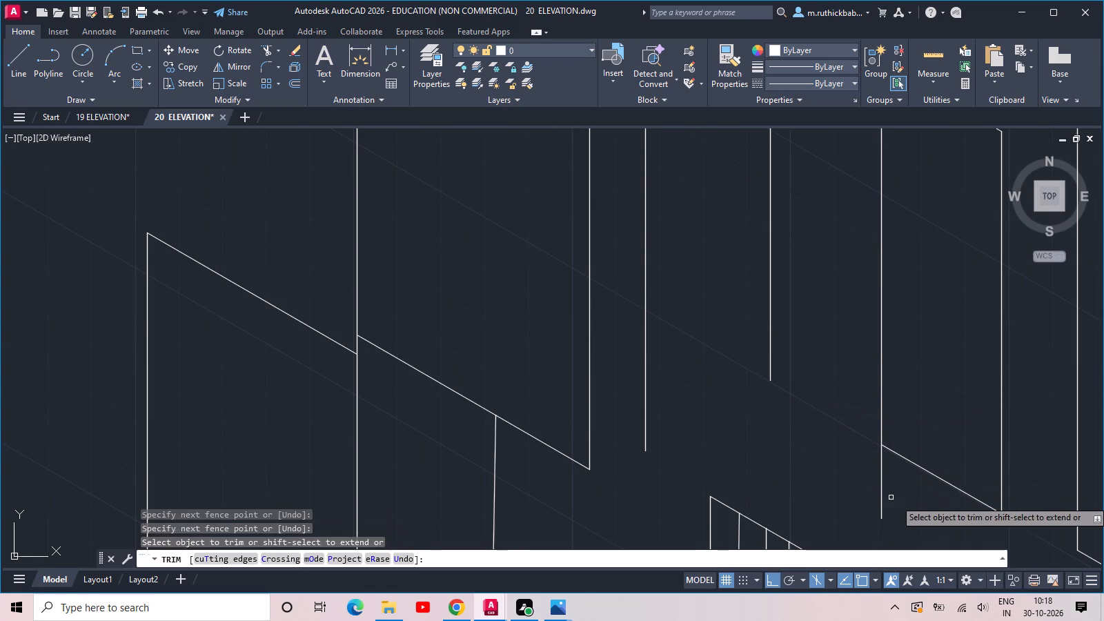
left_click_drag(907, 501, 885, 495)
key("Escape")
key("Escape")
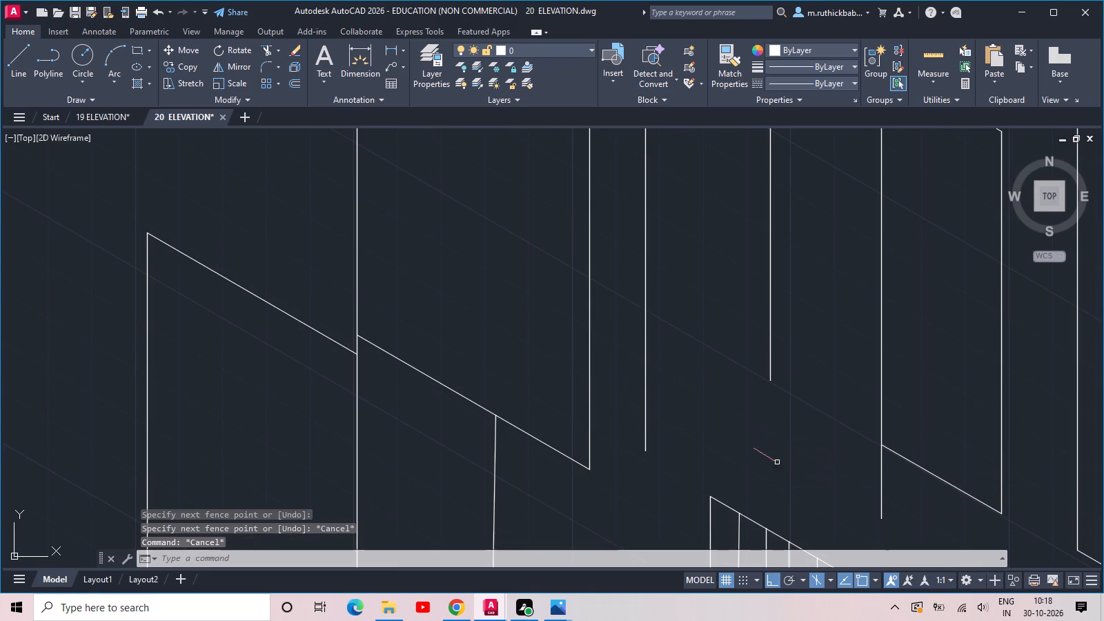
Redraw the second window frame's slanted lower edge from its inner lower corner past its outer vertical side.
key("l")
key("space")
left_click(769, 382)
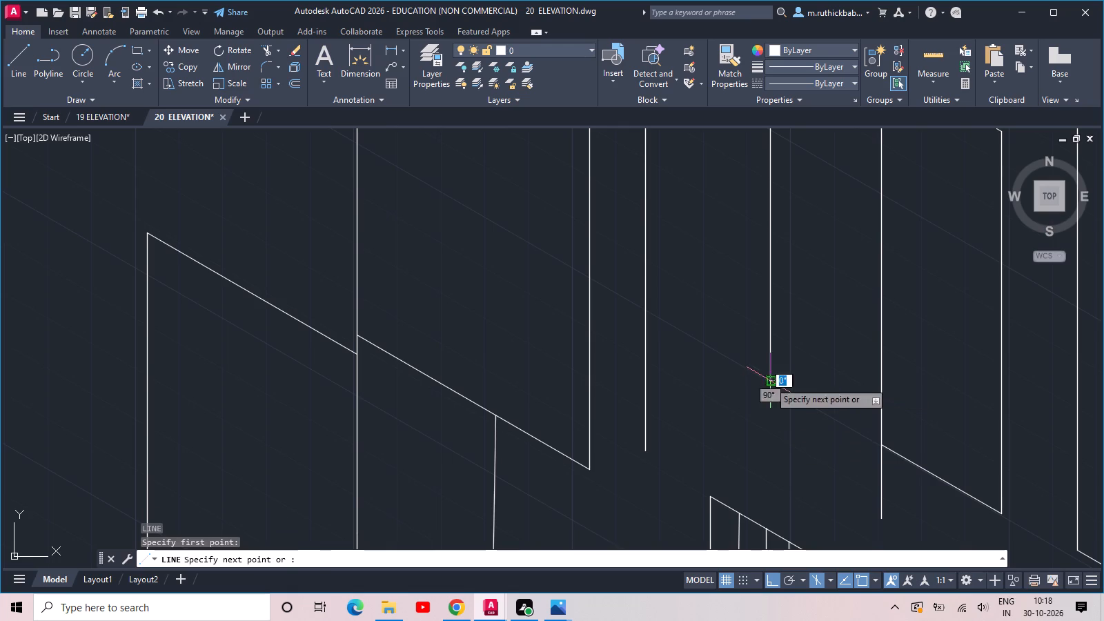
left_click(624, 310)
key("Escape")
Trim the overlapping line ends at the second window frame's outer lower corner and below the first window frame's near side.
key("t")
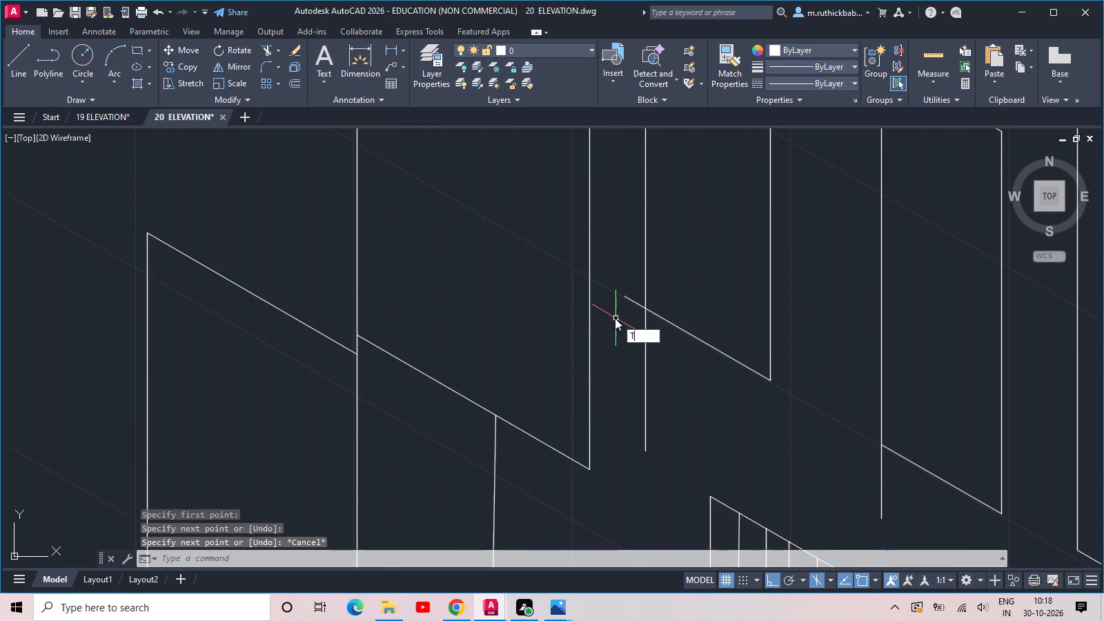
key("r")
key("space")
key("space")
left_click(653, 355)
left_click(633, 295)
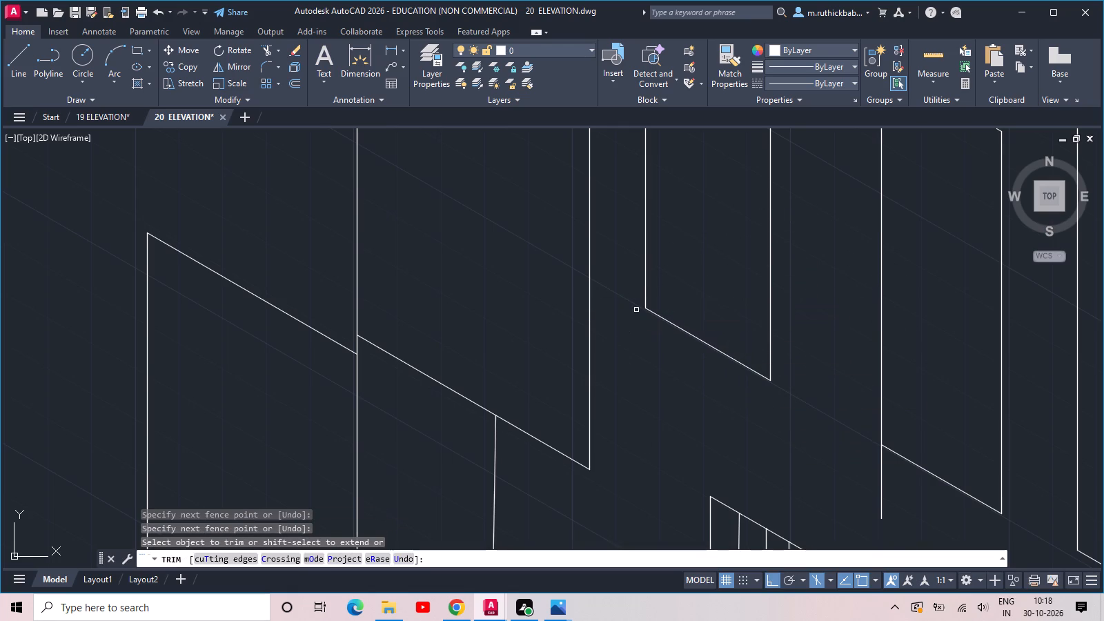
left_click_drag(919, 509, 900, 503)
left_click(844, 473)
scroll(844, 473, "down", 3)
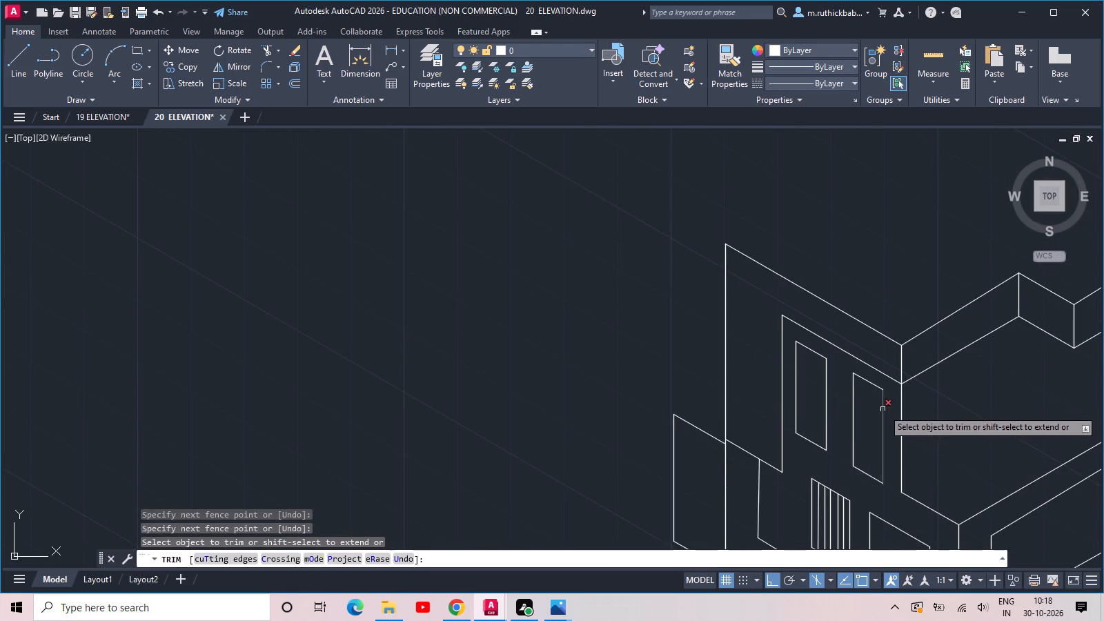
scroll(889, 411, "down", 1)
key("Escape")
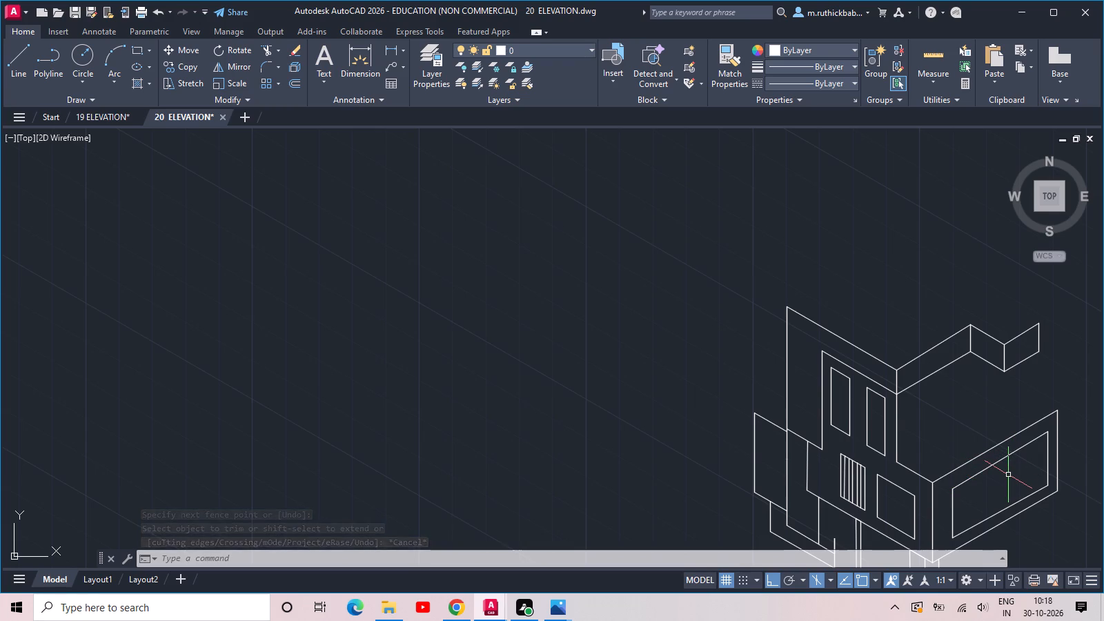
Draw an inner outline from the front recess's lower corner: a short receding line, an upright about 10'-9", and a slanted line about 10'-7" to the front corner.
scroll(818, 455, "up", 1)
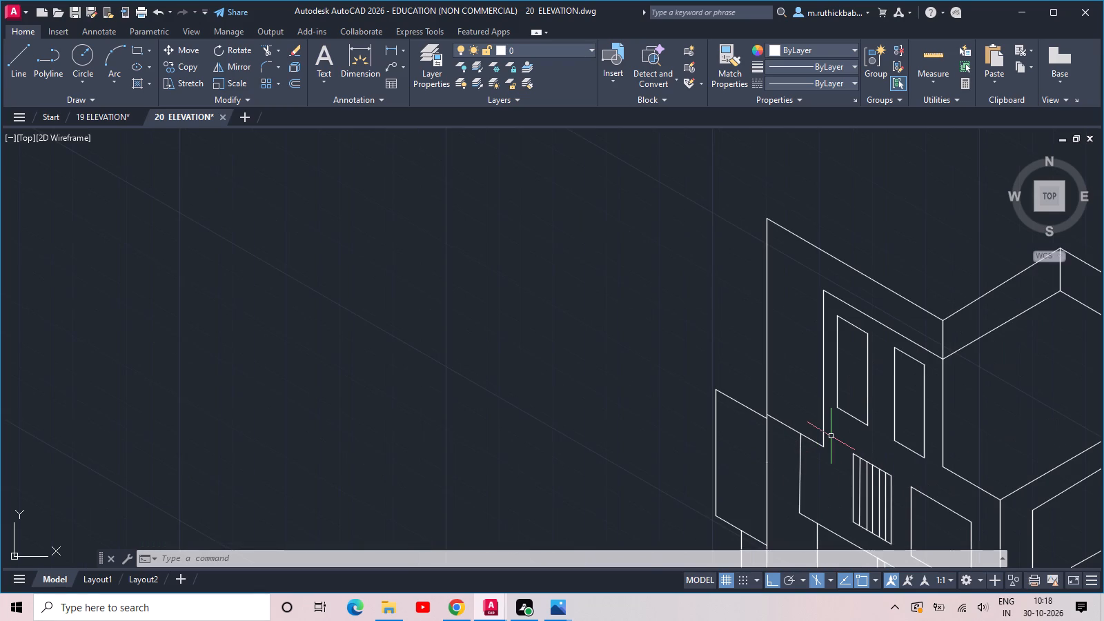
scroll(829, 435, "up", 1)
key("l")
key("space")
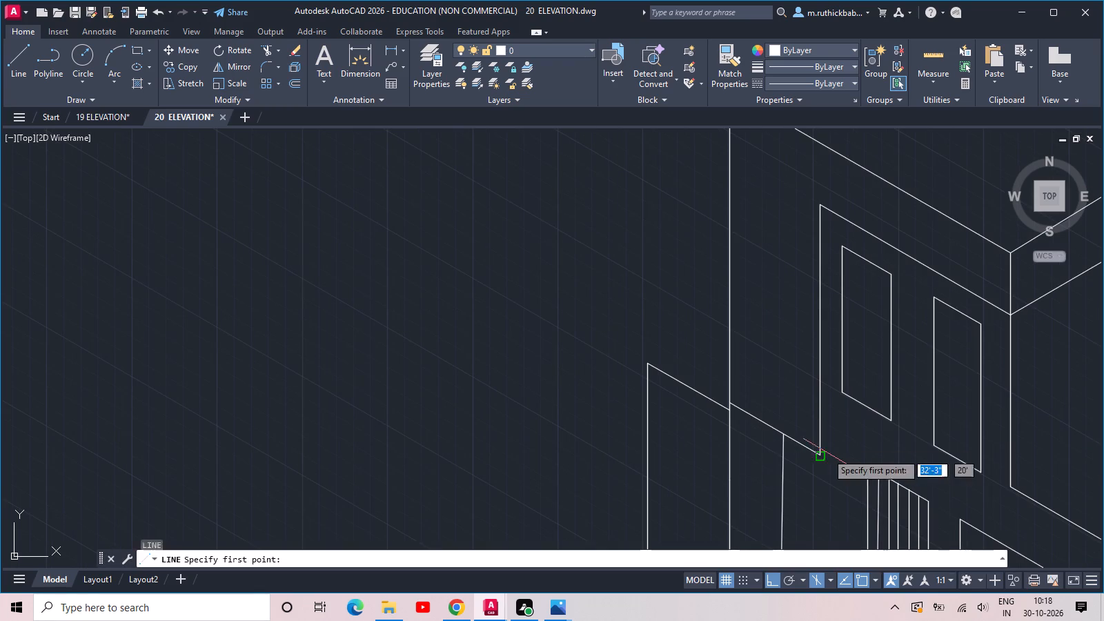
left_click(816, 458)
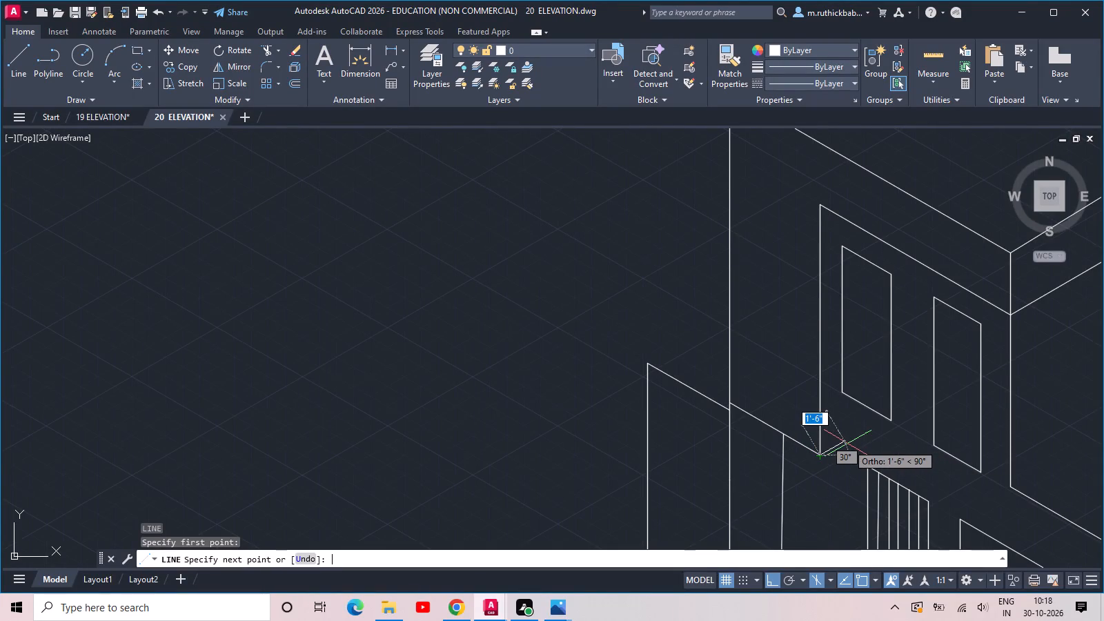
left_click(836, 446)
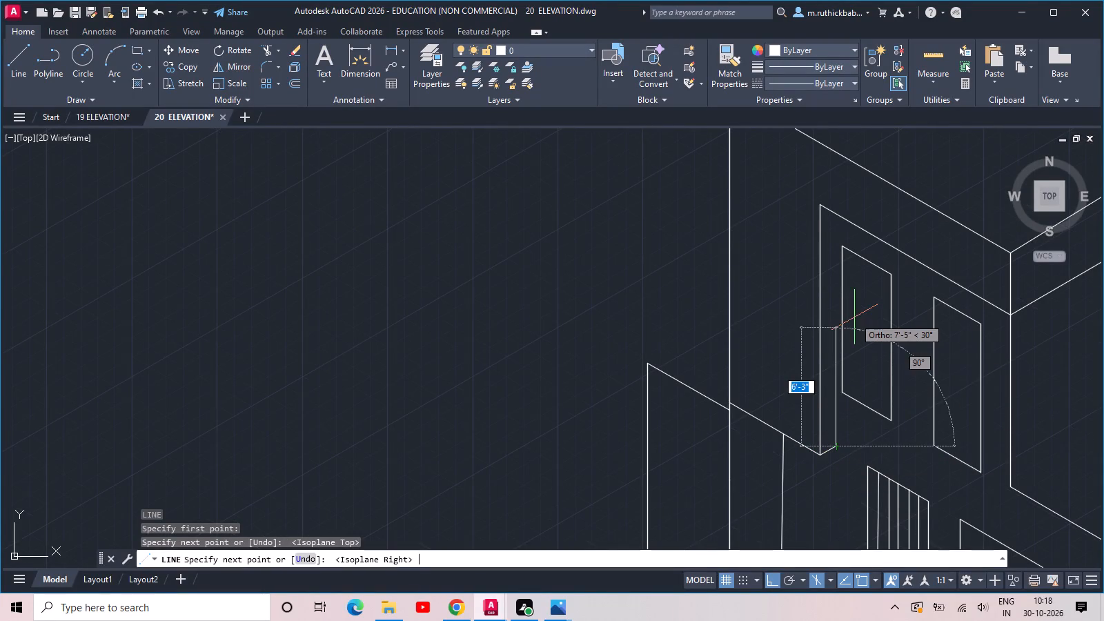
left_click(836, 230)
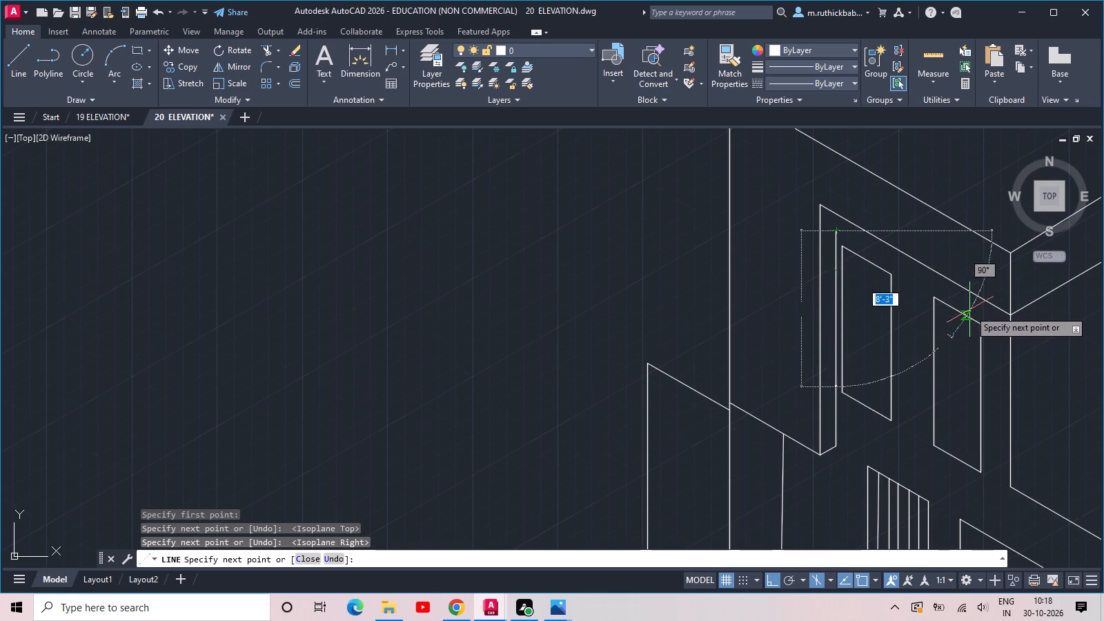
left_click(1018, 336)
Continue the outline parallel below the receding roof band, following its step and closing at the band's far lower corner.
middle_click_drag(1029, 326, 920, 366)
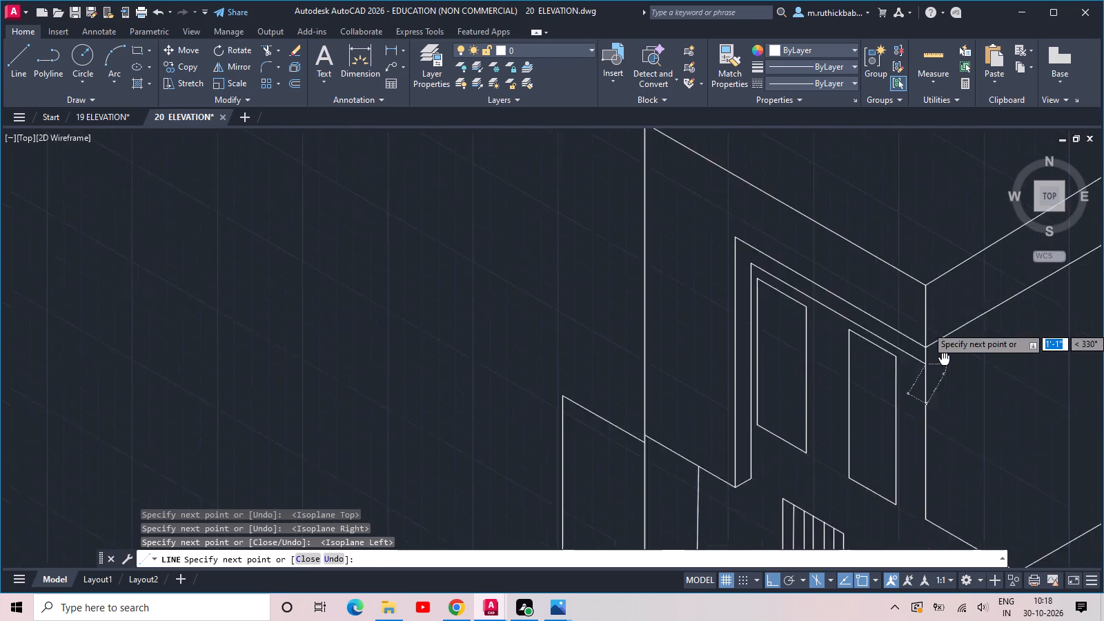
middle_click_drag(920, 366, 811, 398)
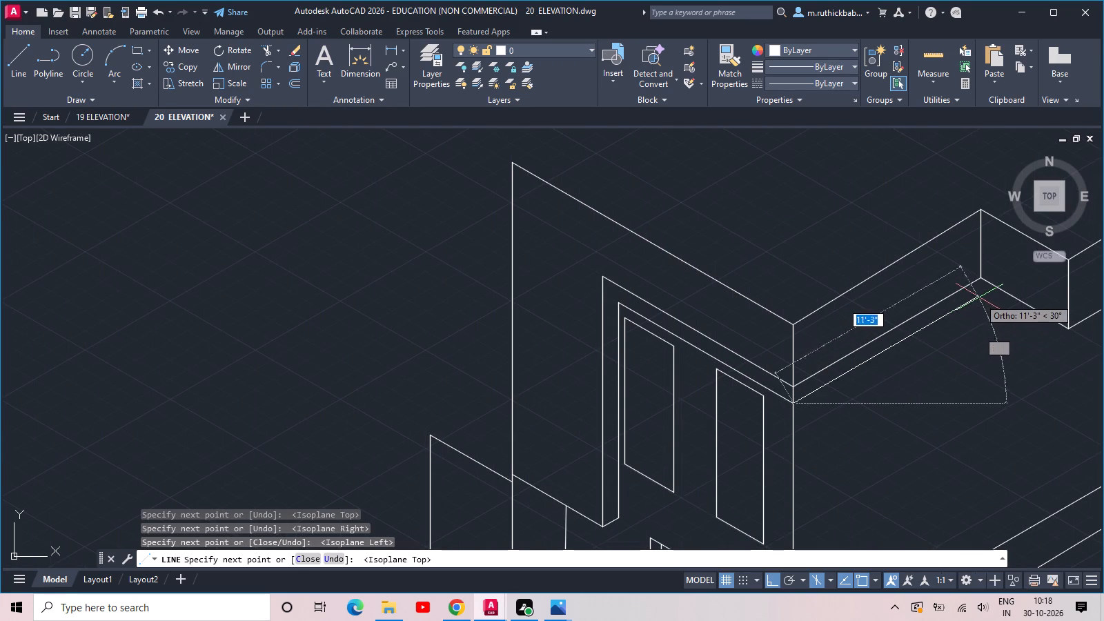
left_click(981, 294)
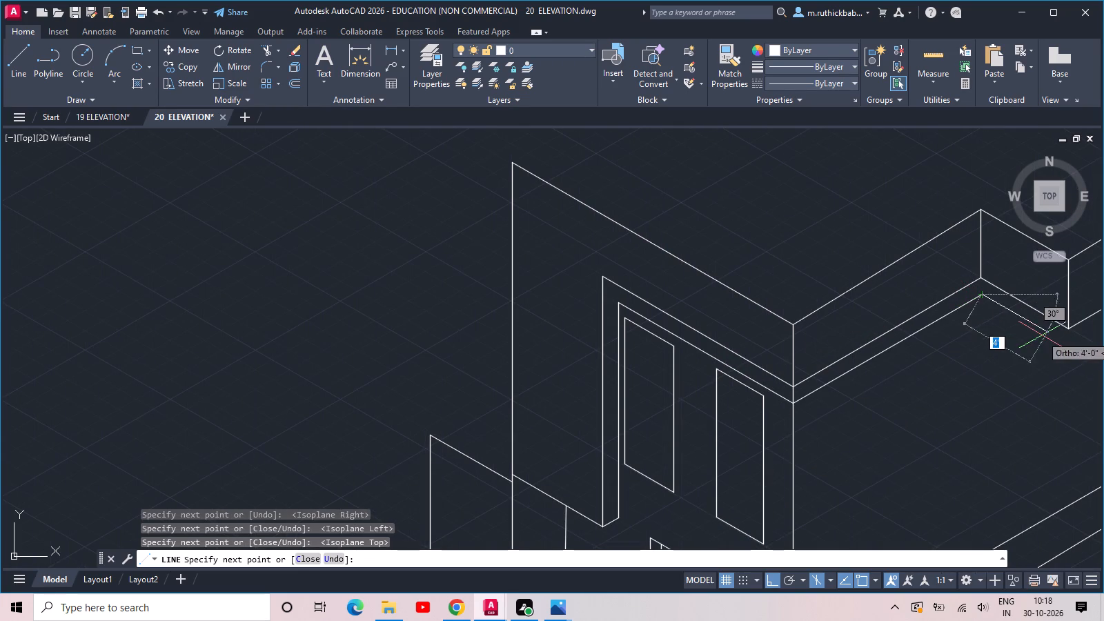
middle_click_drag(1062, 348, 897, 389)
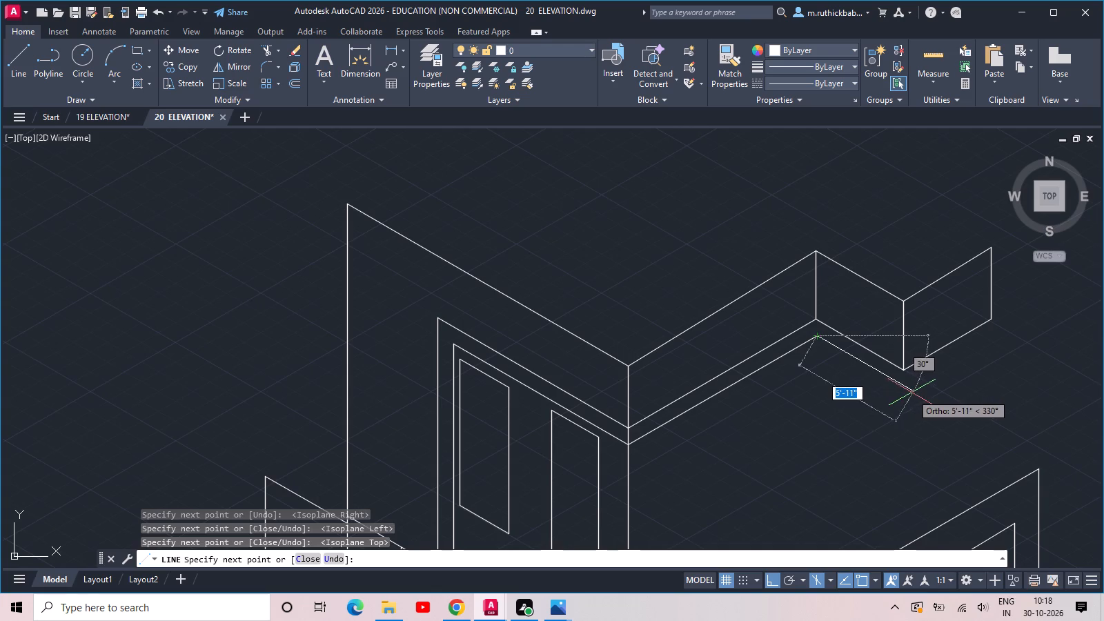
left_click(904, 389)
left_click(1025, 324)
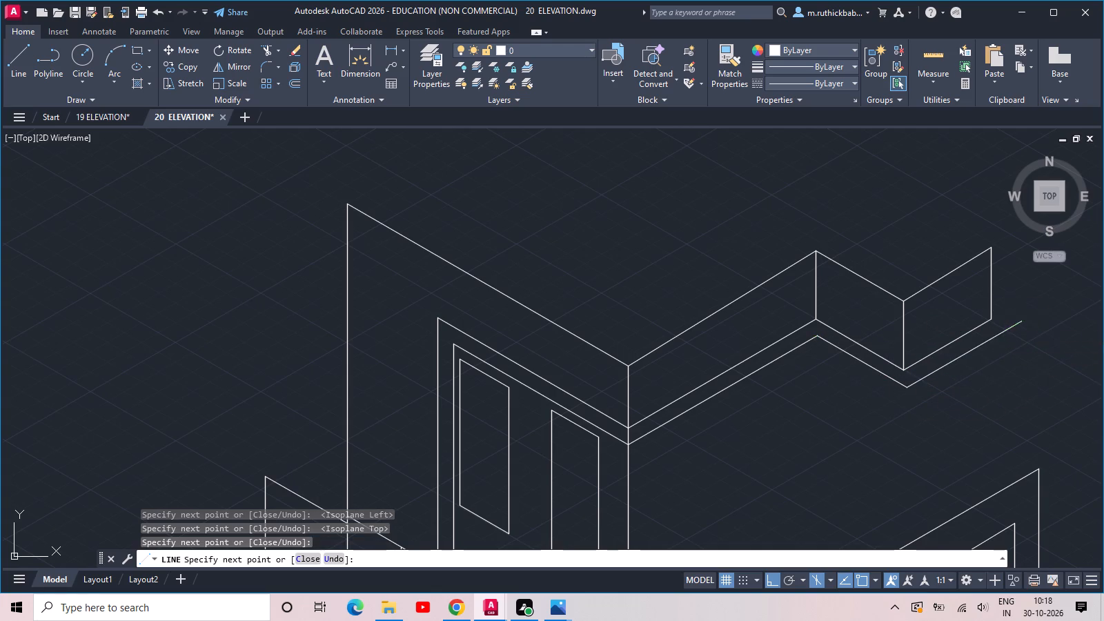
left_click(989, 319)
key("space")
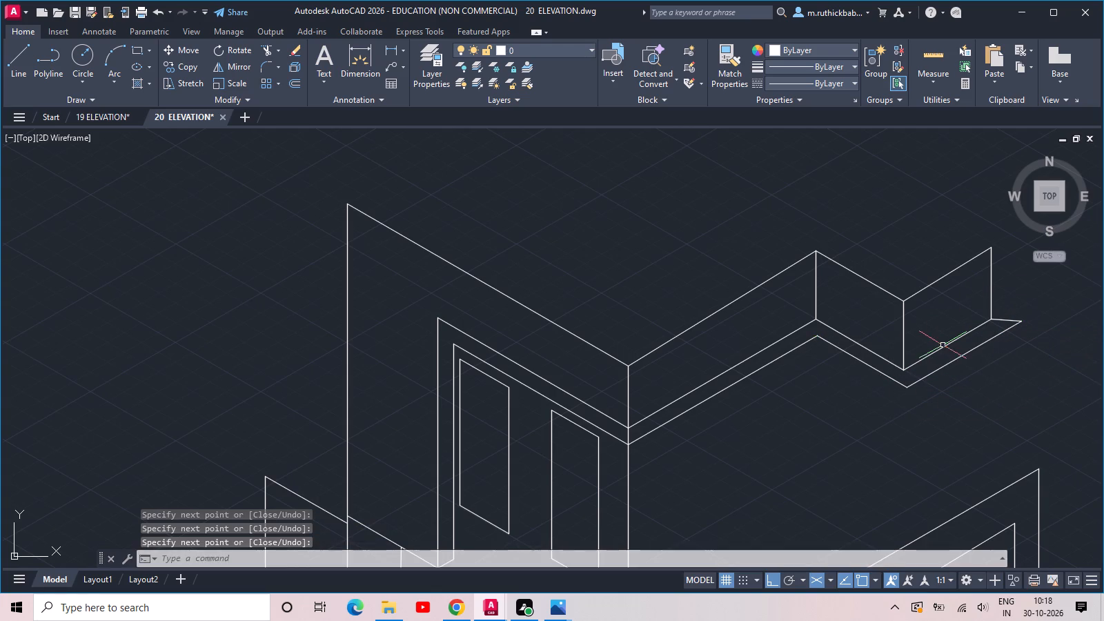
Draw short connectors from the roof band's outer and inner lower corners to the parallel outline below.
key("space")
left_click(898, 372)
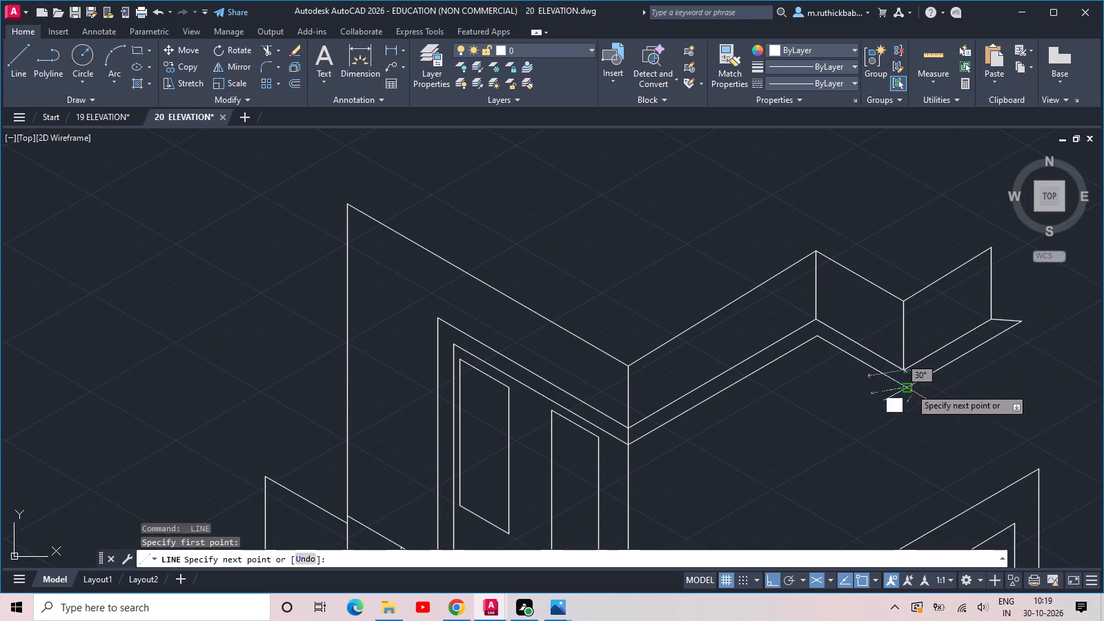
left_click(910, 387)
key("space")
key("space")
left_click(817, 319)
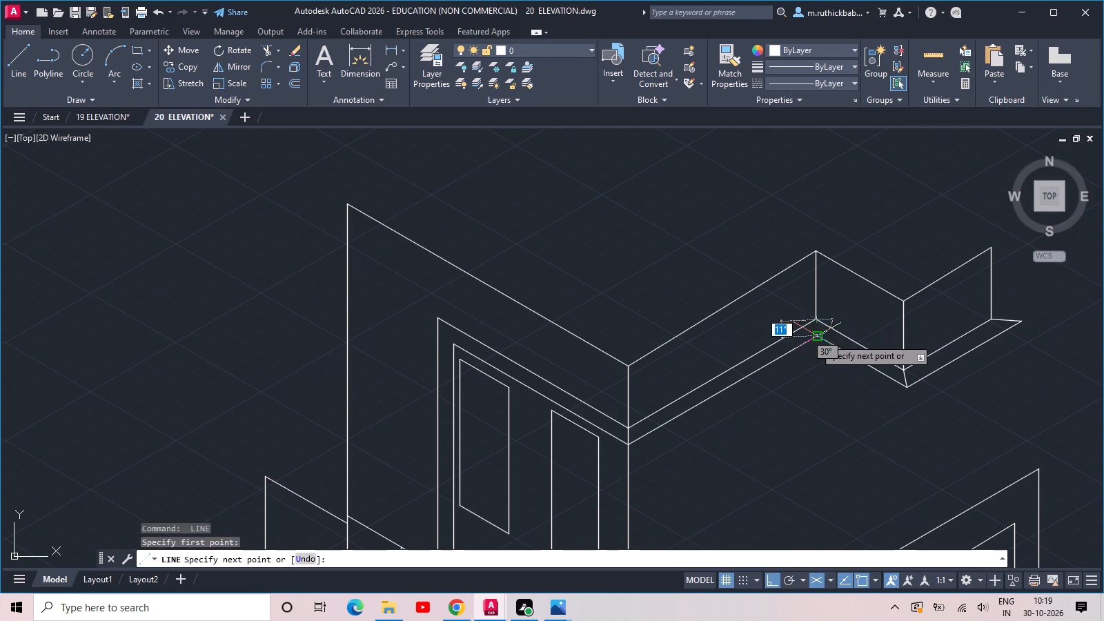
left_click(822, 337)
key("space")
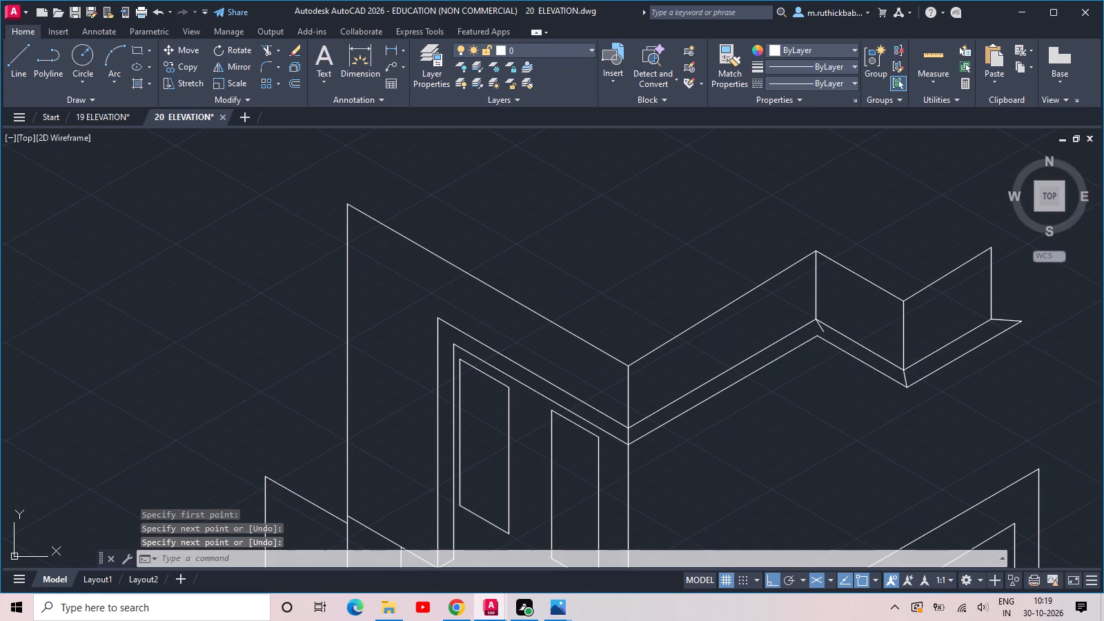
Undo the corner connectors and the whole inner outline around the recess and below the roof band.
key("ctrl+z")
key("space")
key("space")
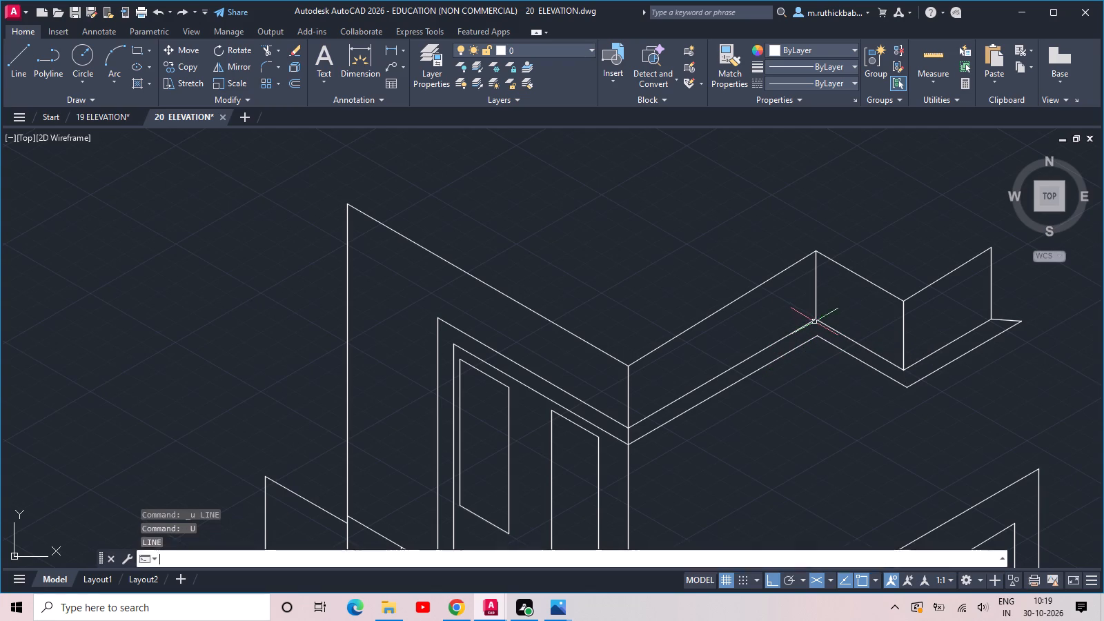
Redraw the recess's inner outline with a short receding line, an upright about 11'-6", and a slanted line about 11'-4" past the front corner.
scroll(818, 333, "down", 2)
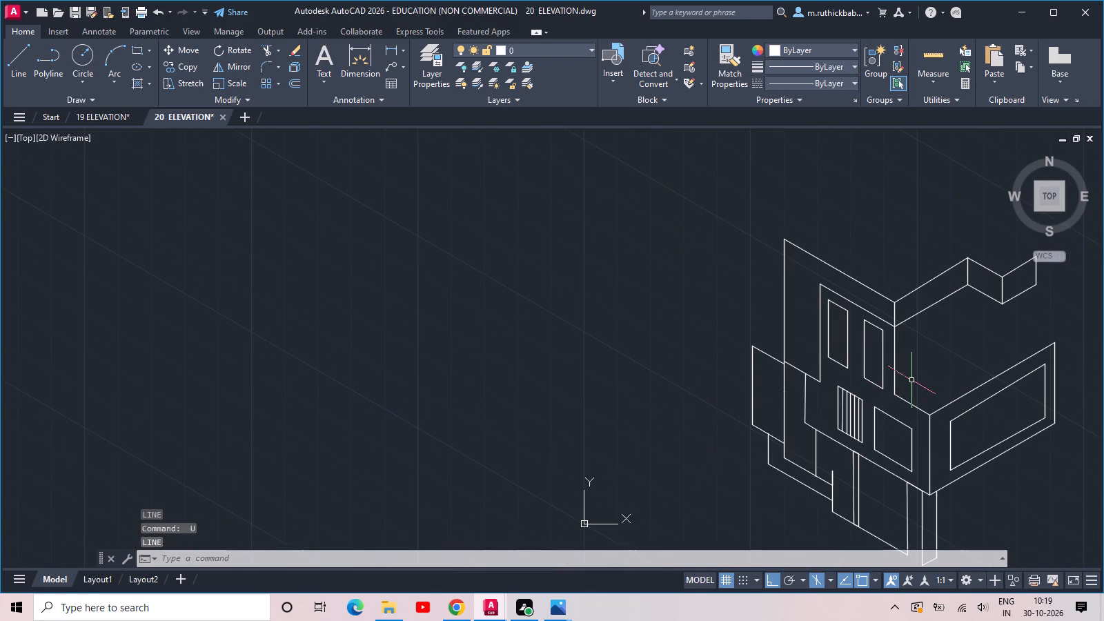
middle_click_drag(911, 380, 844, 408)
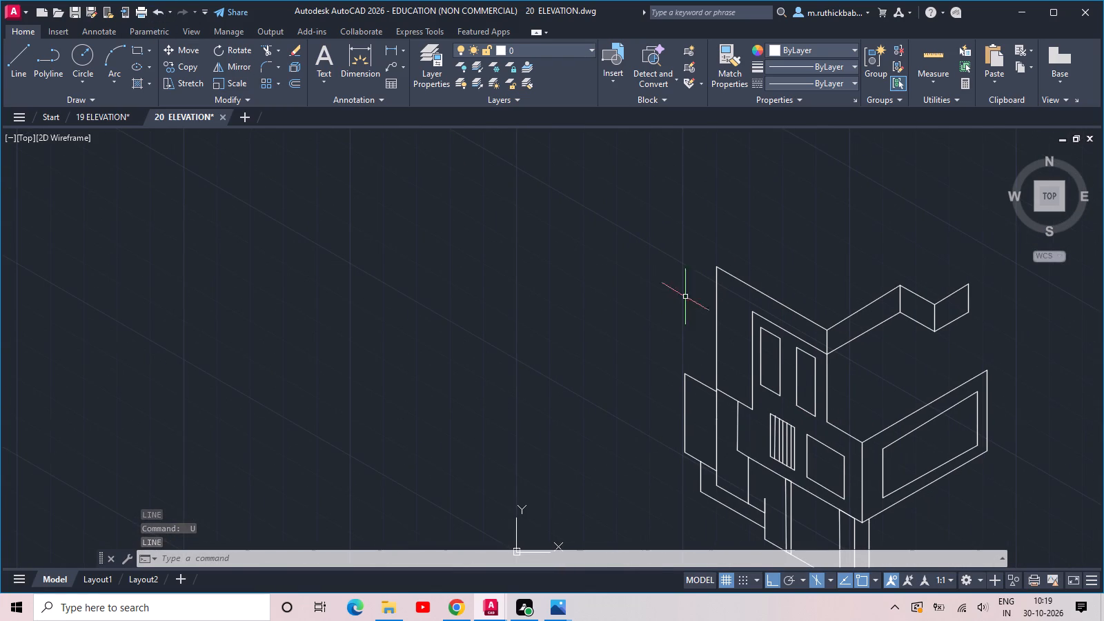
key("l")
key("space")
scroll(758, 319, "up", 1)
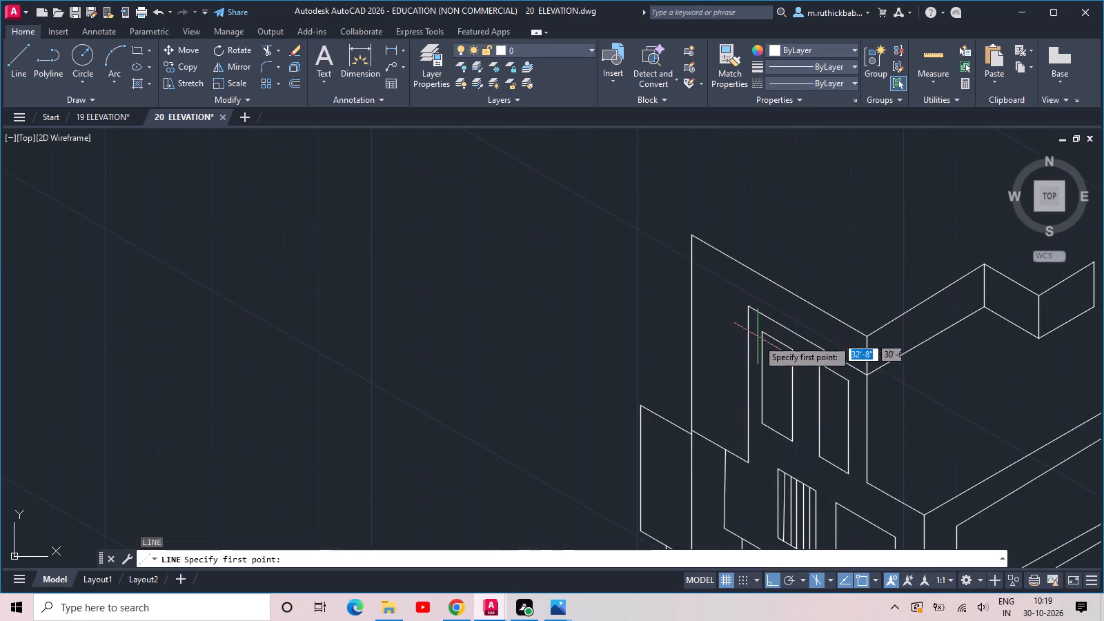
left_click(749, 466)
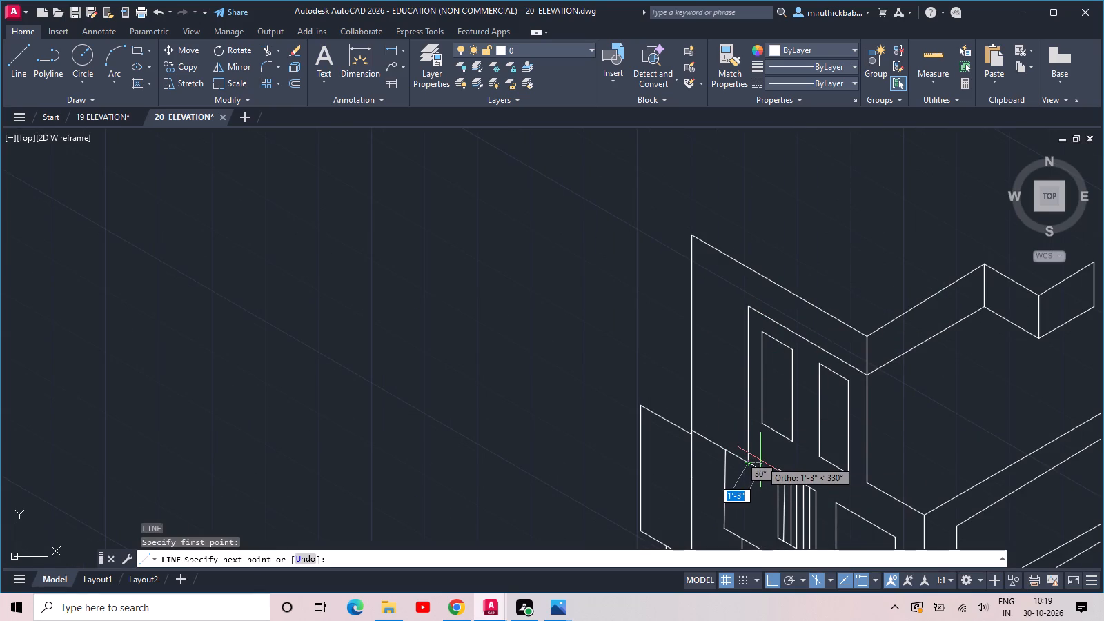
scroll(760, 461, "up", 2)
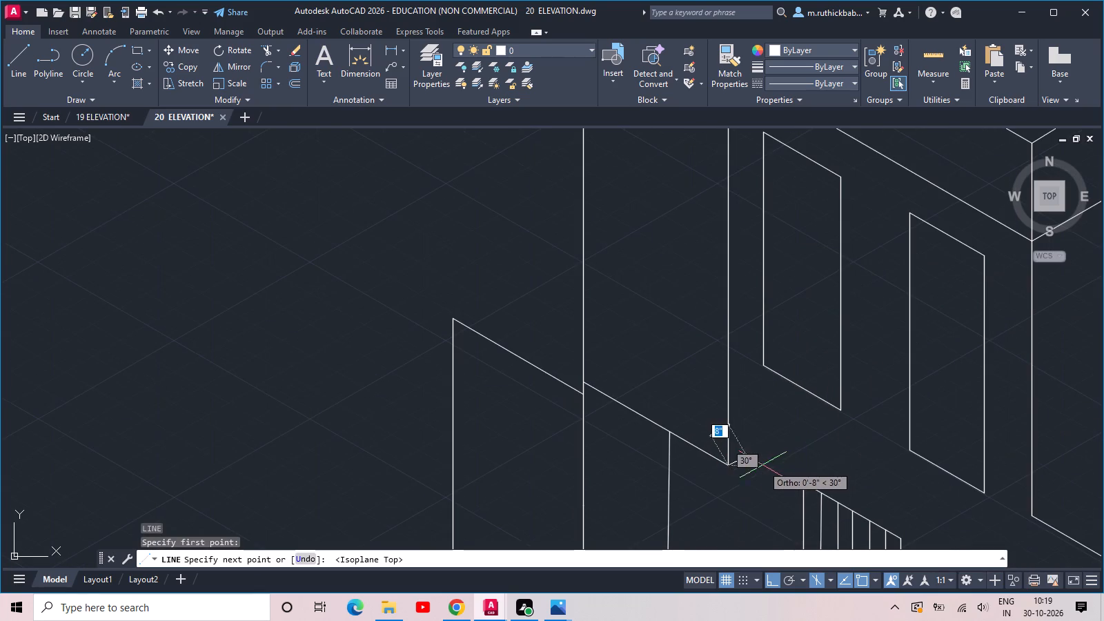
left_click_drag(750, 456, 750, 449)
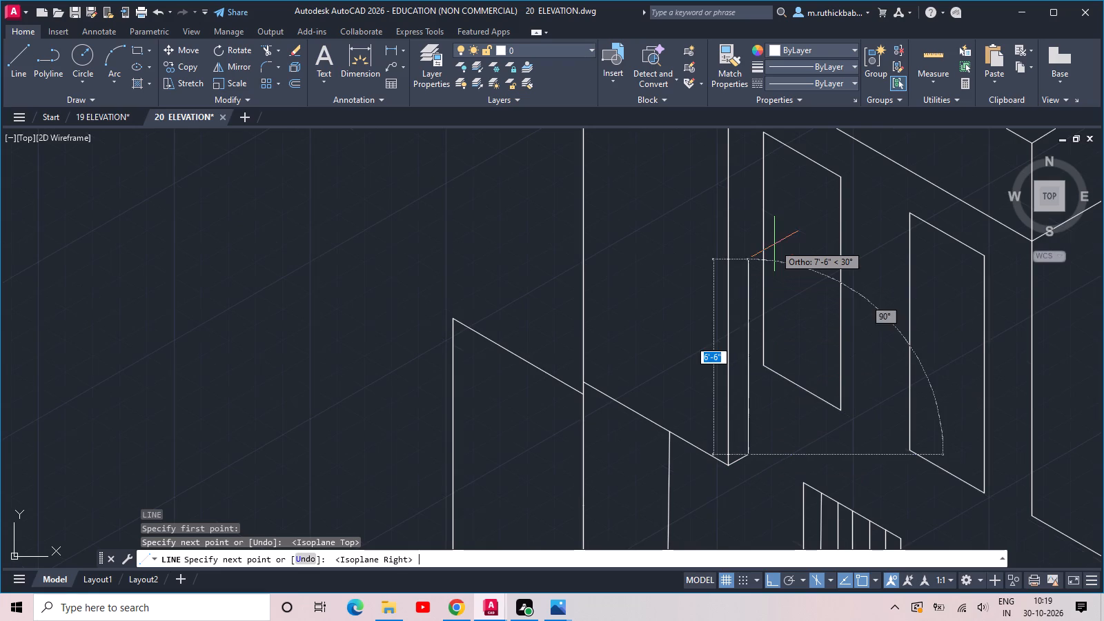
middle_click_drag(774, 178, 751, 308)
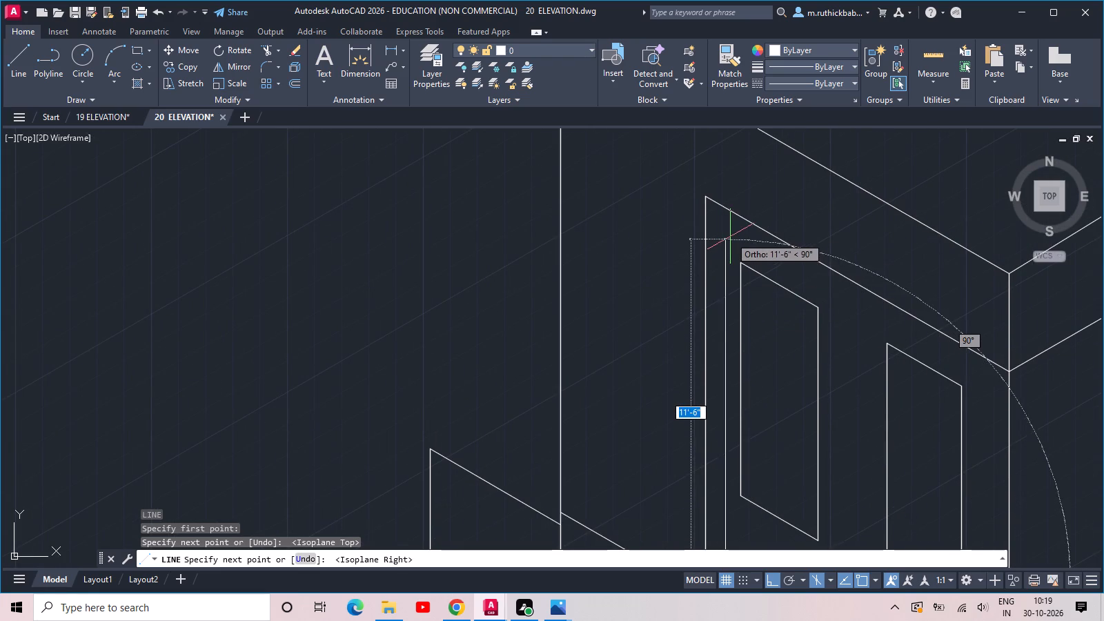
left_click(722, 238)
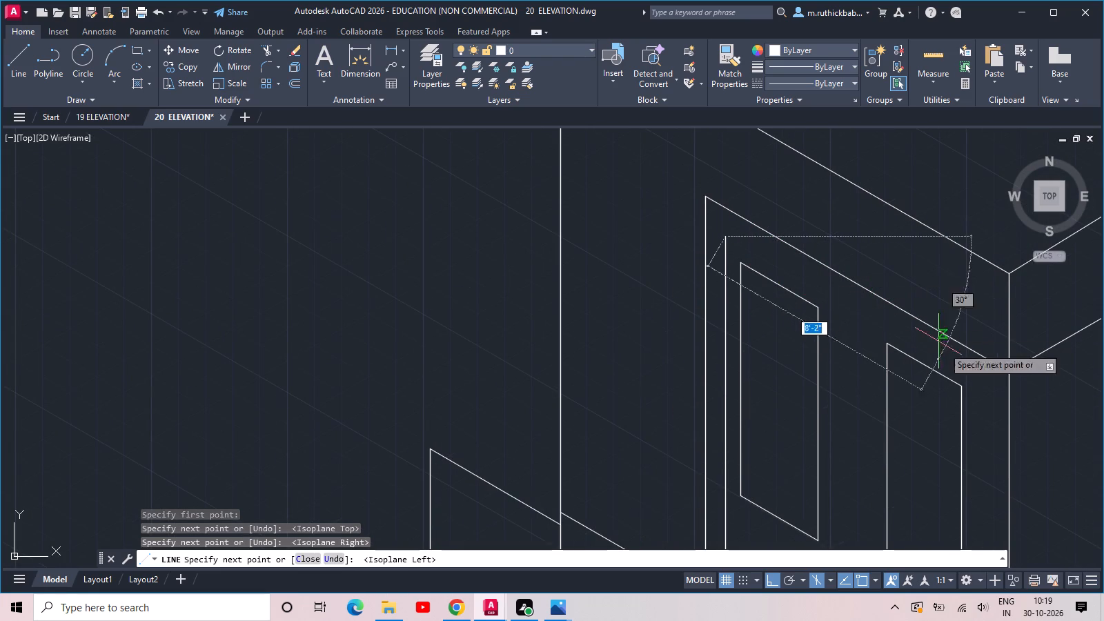
left_click(1025, 404)
Continue the outline parallel below the stepped roof band and close it at the band's far lower corner.
middle_click_drag(1045, 395, 697, 455)
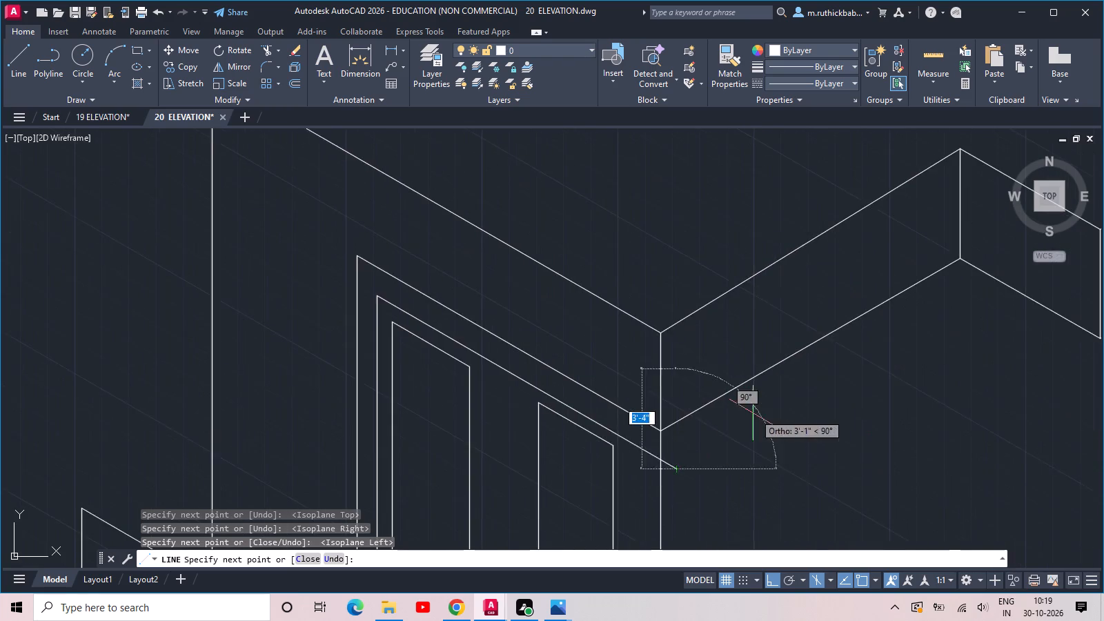
scroll(755, 413, "down", 1)
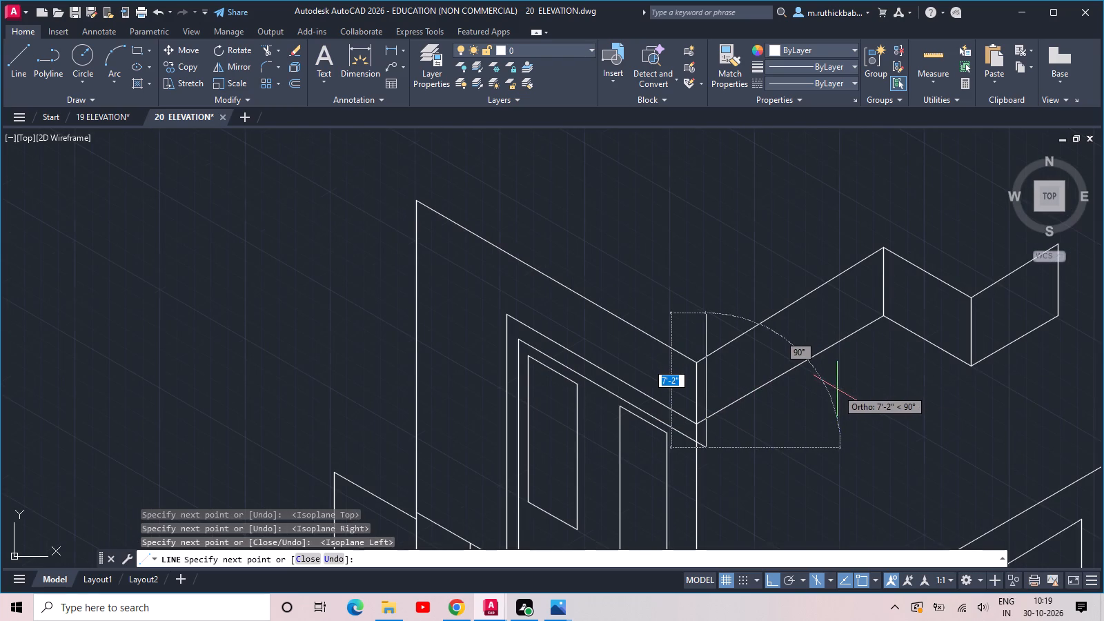
left_click(904, 348)
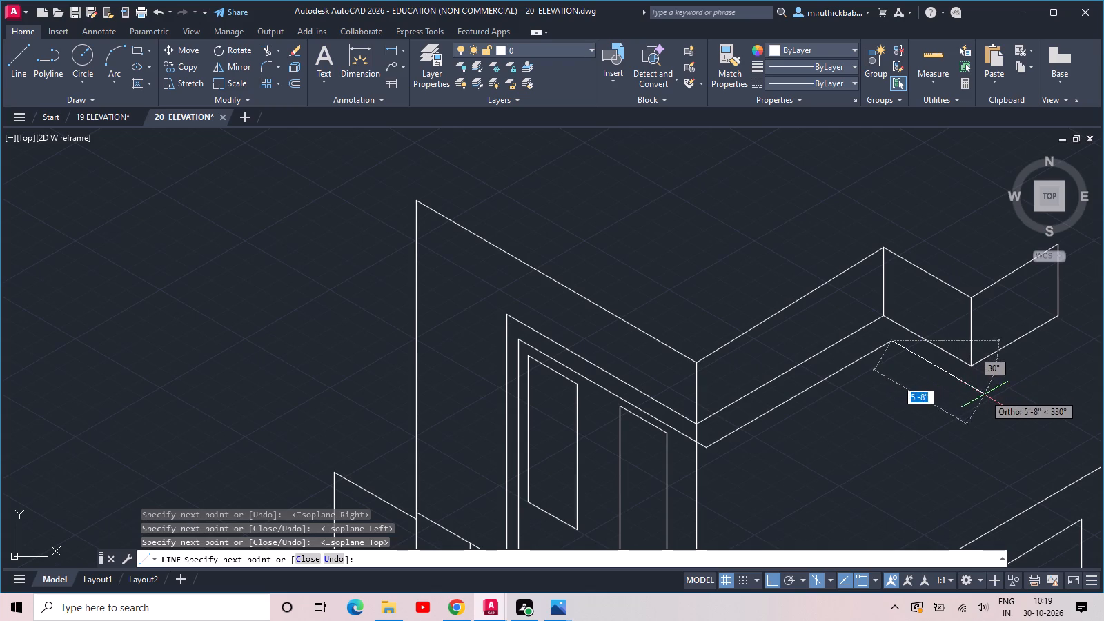
left_click(976, 390)
middle_click_drag(1035, 365, 950, 441)
left_click(996, 400)
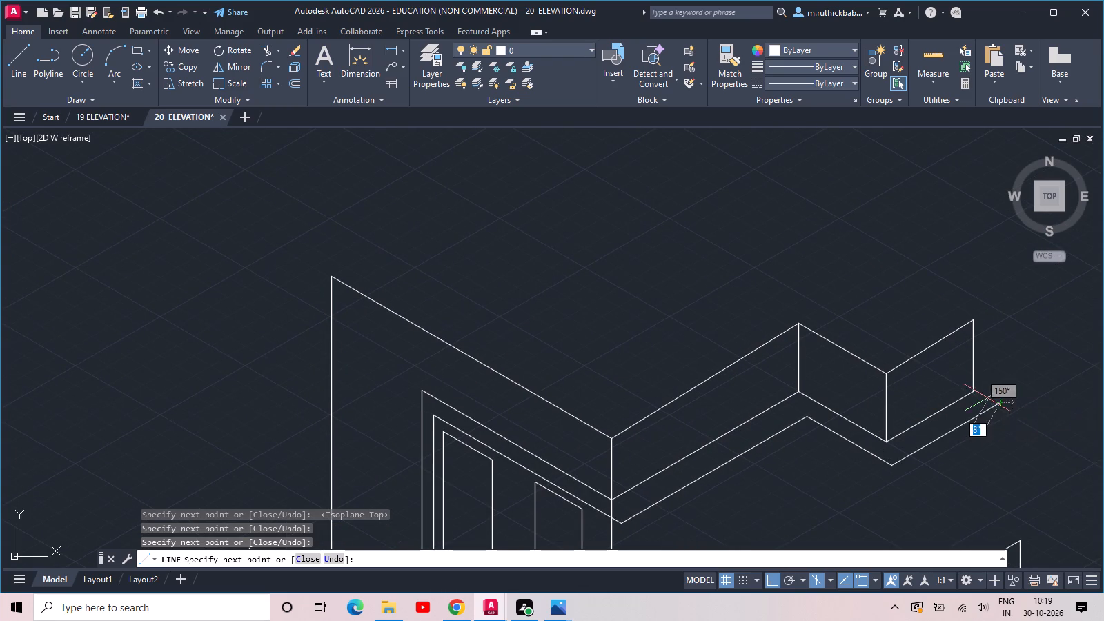
left_click(973, 393)
key("space")
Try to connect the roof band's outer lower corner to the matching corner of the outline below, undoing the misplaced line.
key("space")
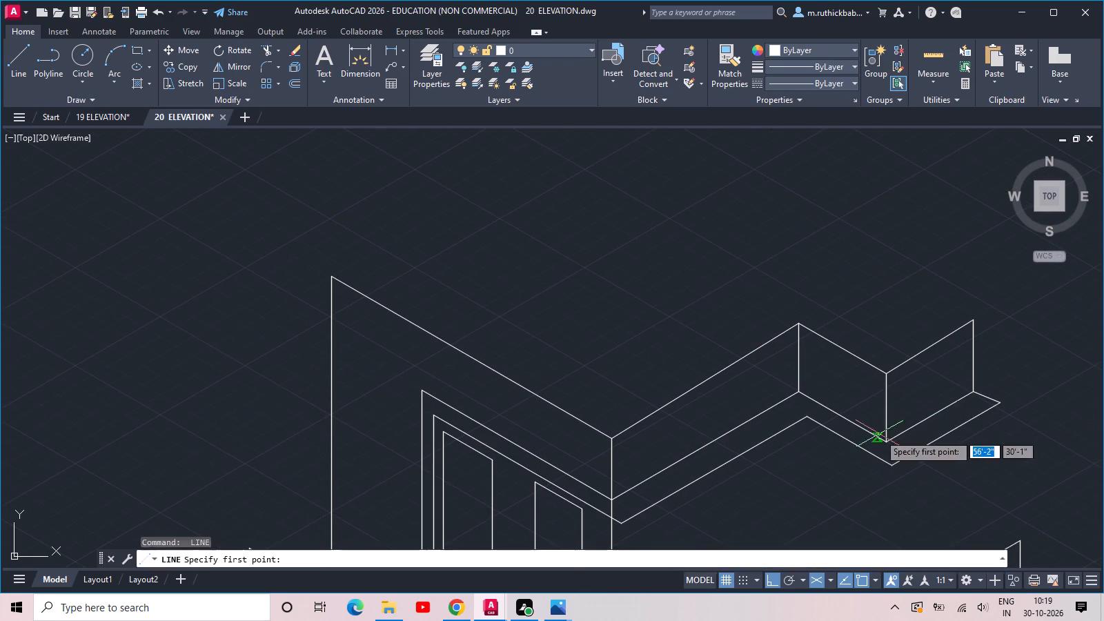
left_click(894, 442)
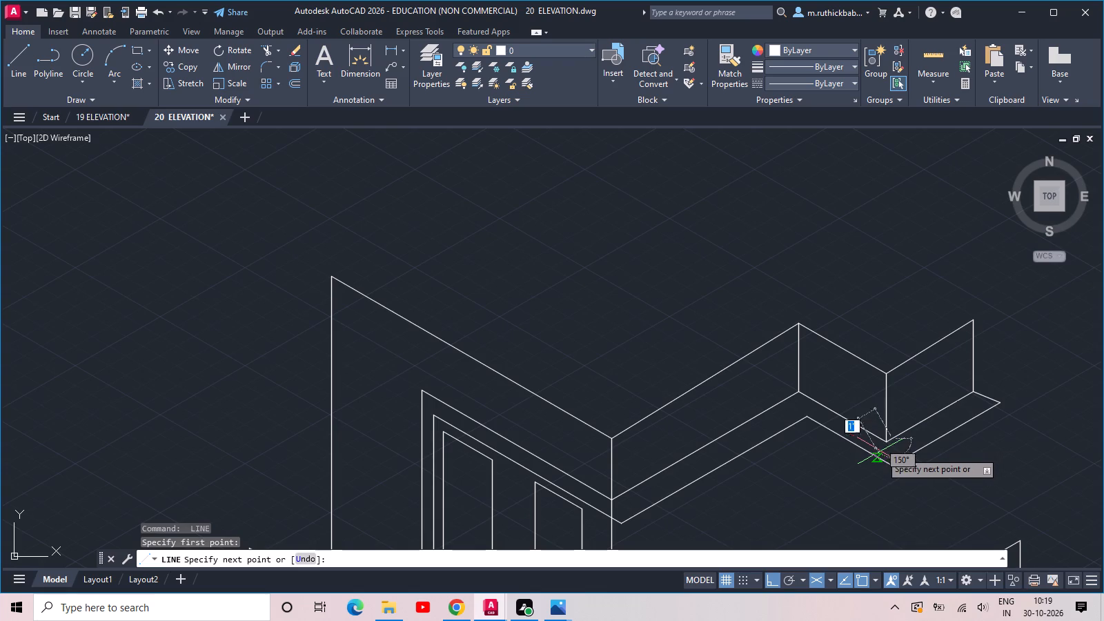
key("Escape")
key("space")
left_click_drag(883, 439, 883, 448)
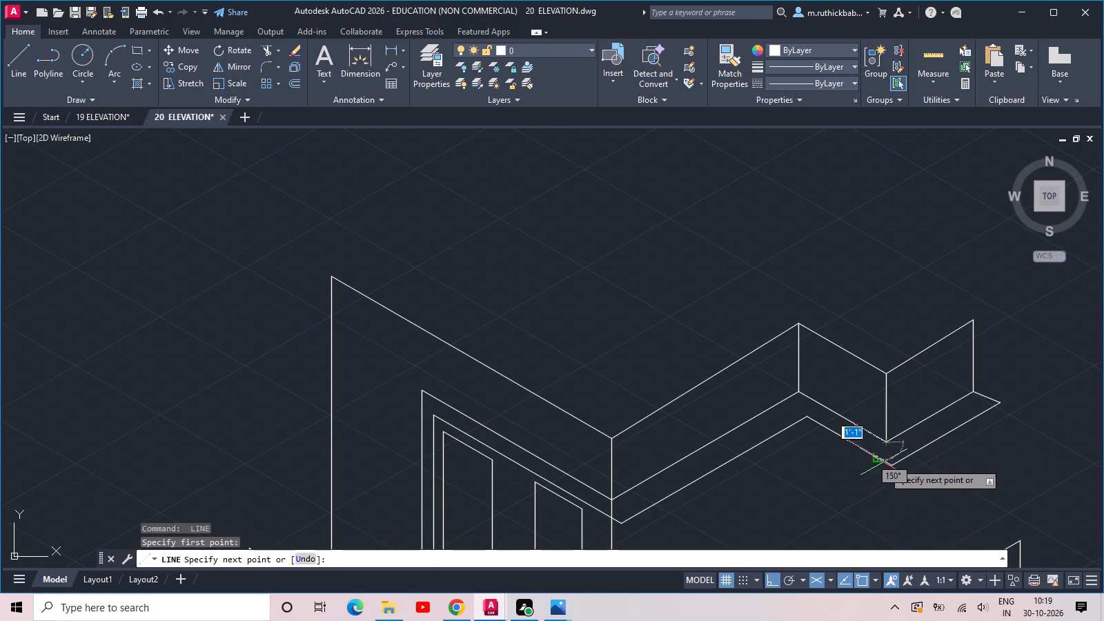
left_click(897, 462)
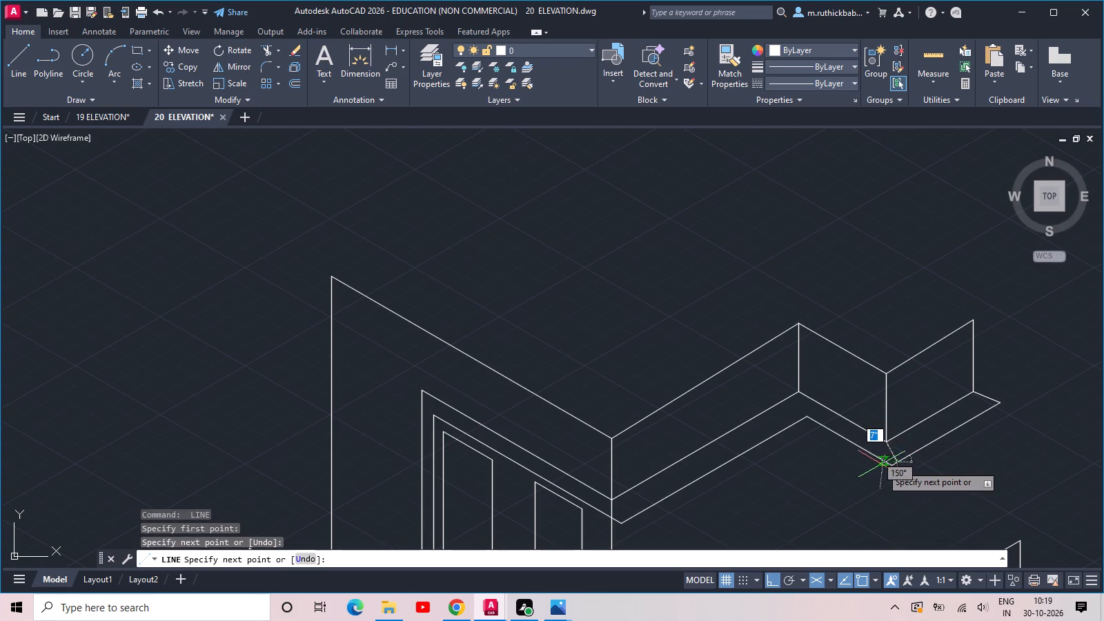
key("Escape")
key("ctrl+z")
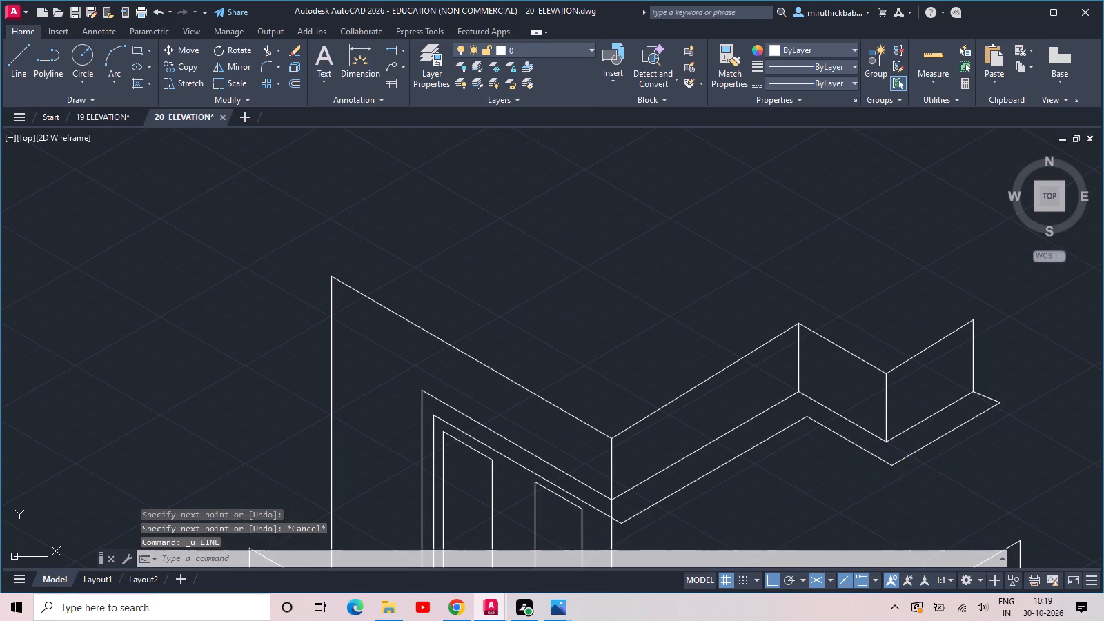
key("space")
Draw a short connector from the roof band's outer lower corner to the matching corner of the outline below.
scroll(890, 441, "up", 2)
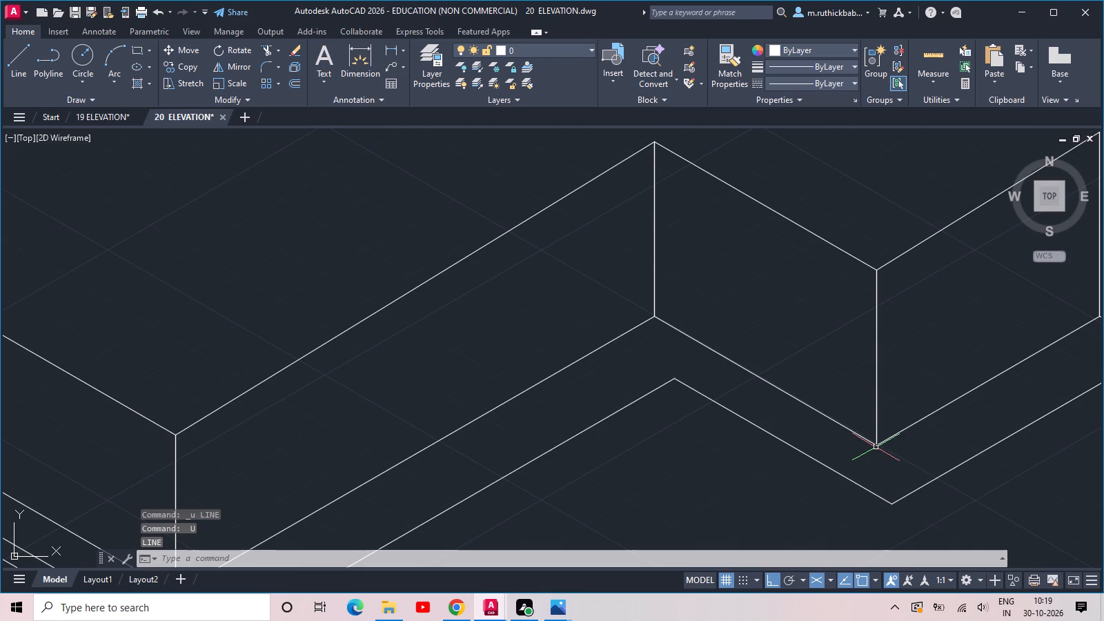
type("L")
key("space")
left_click(875, 448)
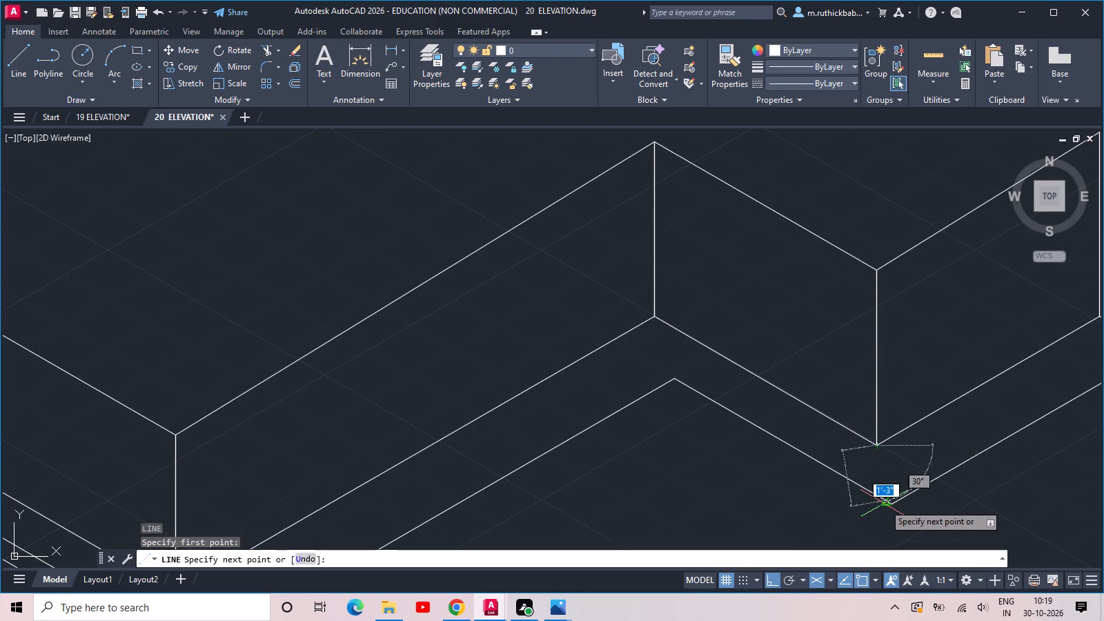
left_click(884, 504)
key("space")
Draw a connector about 1'-5" from the roof band's inner lower corner to the matching corner of the soffit outline below.
key("space")
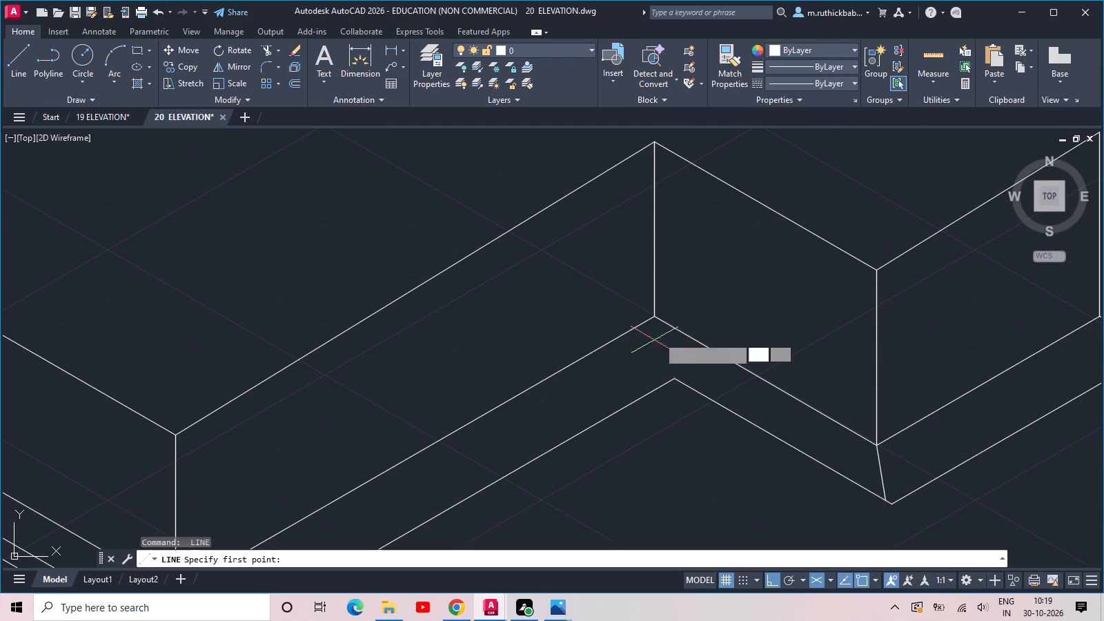
left_click(653, 319)
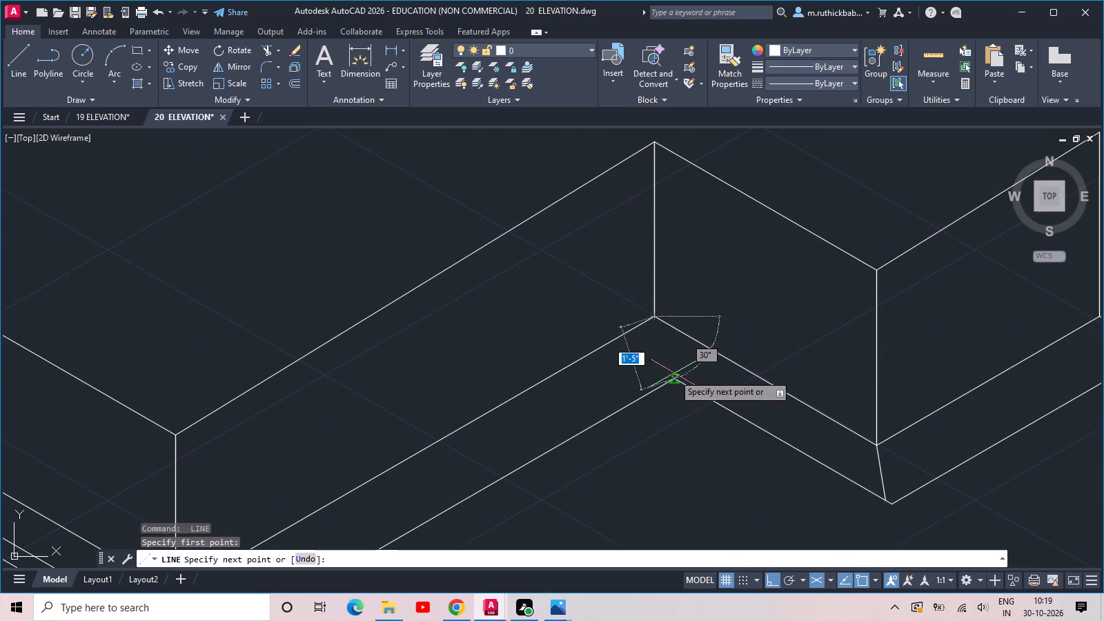
left_click(673, 378)
key("space")
Draw a slanted connector about 1'-8" between the outer and inner top corners of the recess beside the tall upper window.
scroll(615, 380, "down", 2)
middle_click_drag(584, 411, 598, 402)
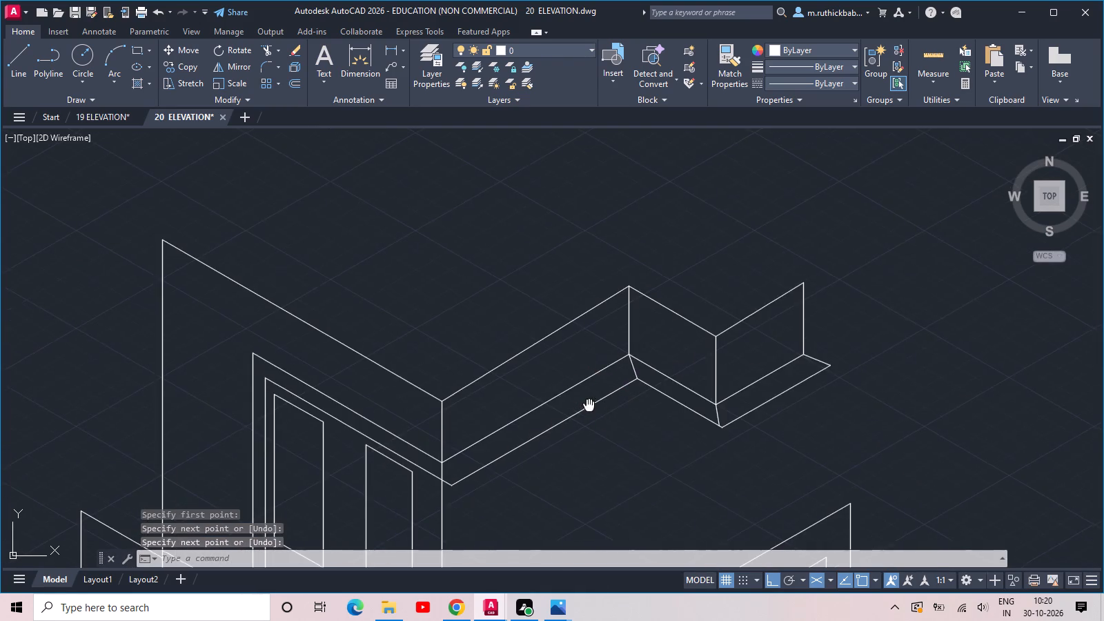
middle_click_drag(598, 402, 763, 375)
middle_click_drag(472, 393, 569, 256)
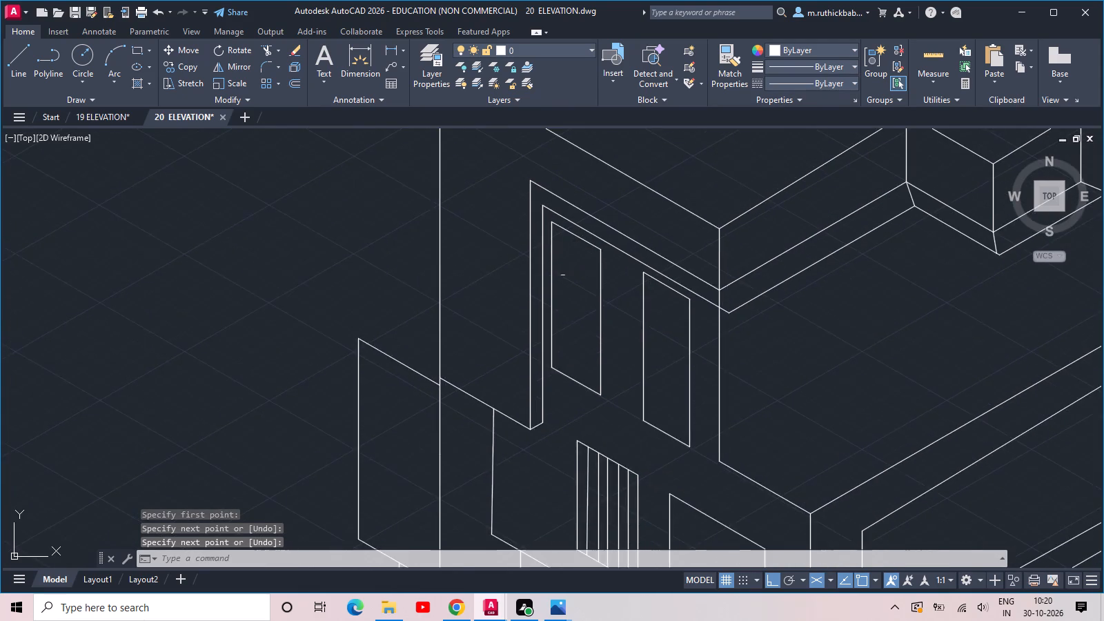
scroll(540, 425, "up", 1)
middle_click_drag(541, 346, 549, 598)
key("space")
scroll(537, 286, "up", 2)
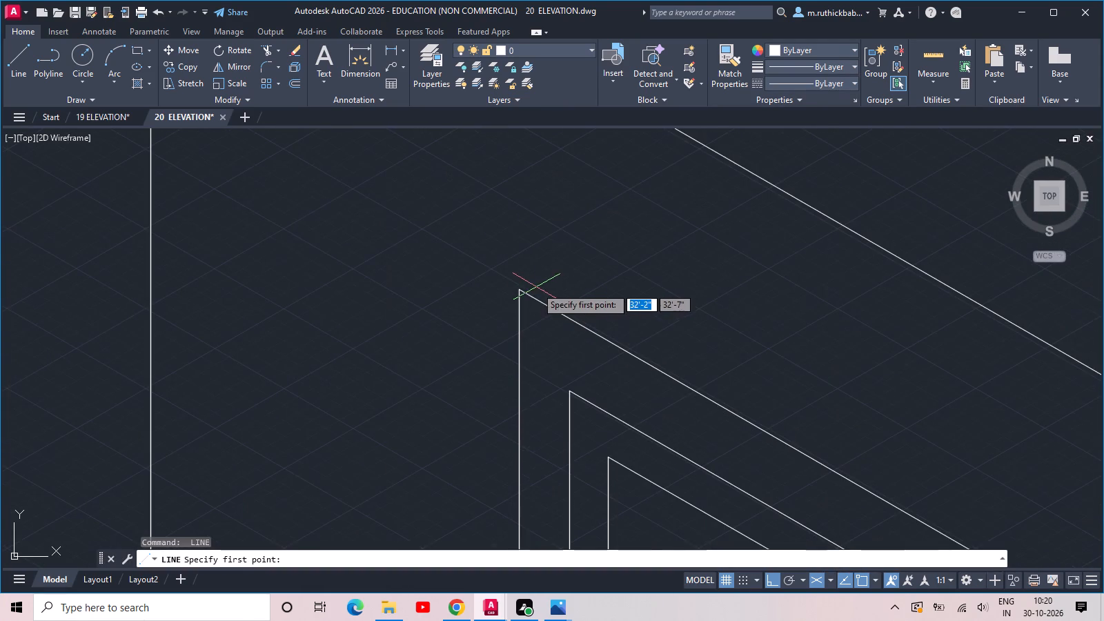
left_click(515, 295)
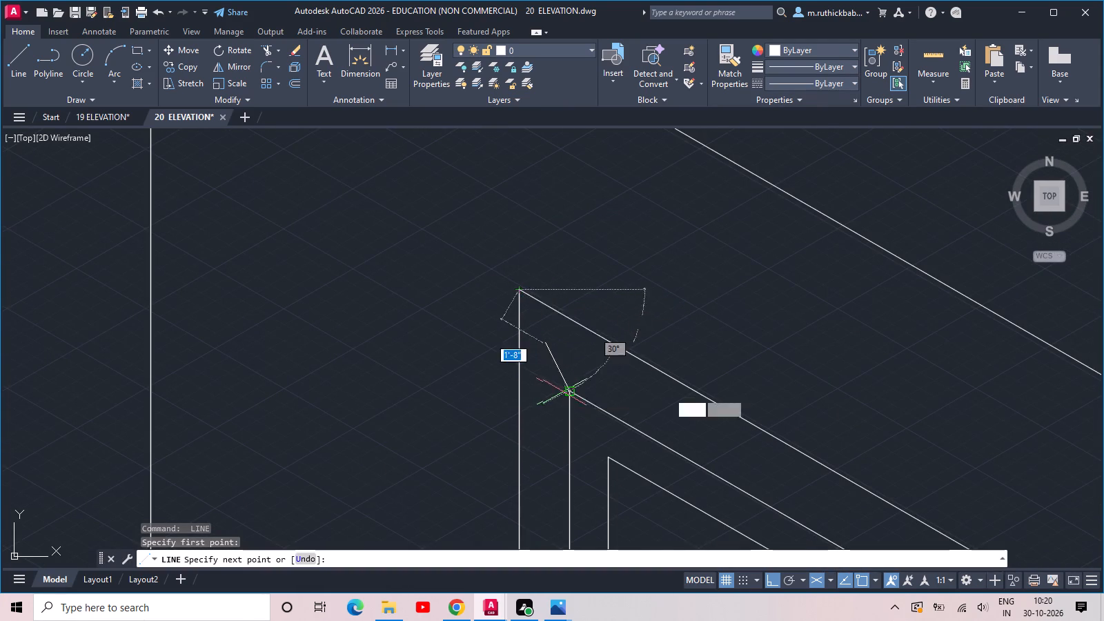
left_click(575, 391)
scroll(569, 357, "down", 2)
key("Escape")
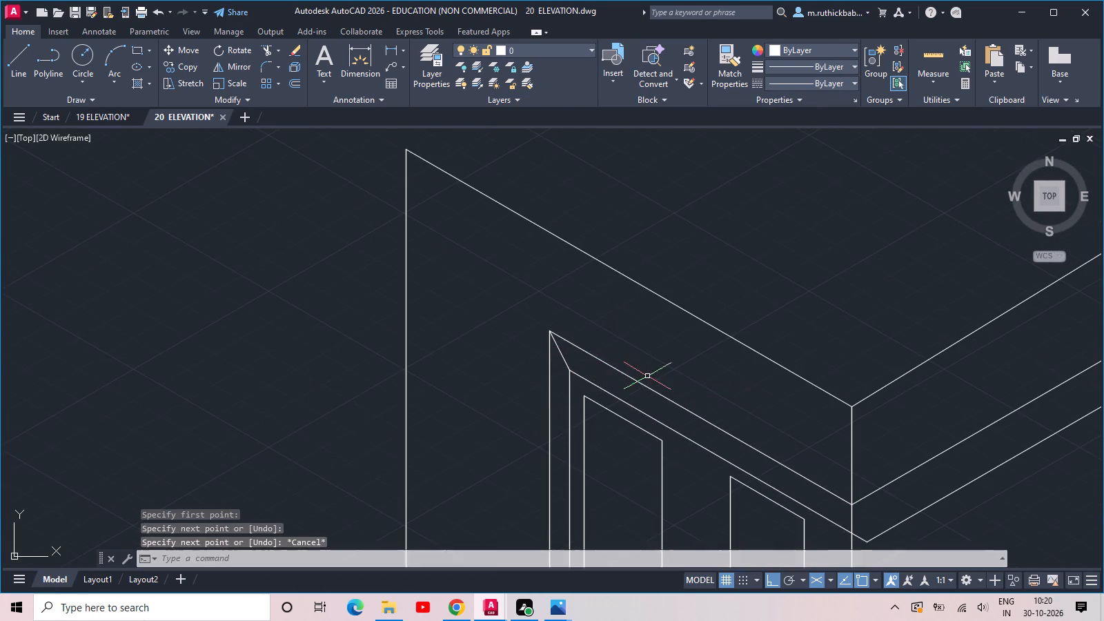
Trim the front corner's upright where it crosses the soffit, between the roof band's lower edge and the outline below.
scroll(647, 377, "down", 3)
middle_click_drag(730, 415, 706, 402)
scroll(678, 397, "up", 3)
type("TR")
key("space")
left_click(680, 398)
left_click(647, 406)
scroll(690, 404, "down", 1)
key("Escape")
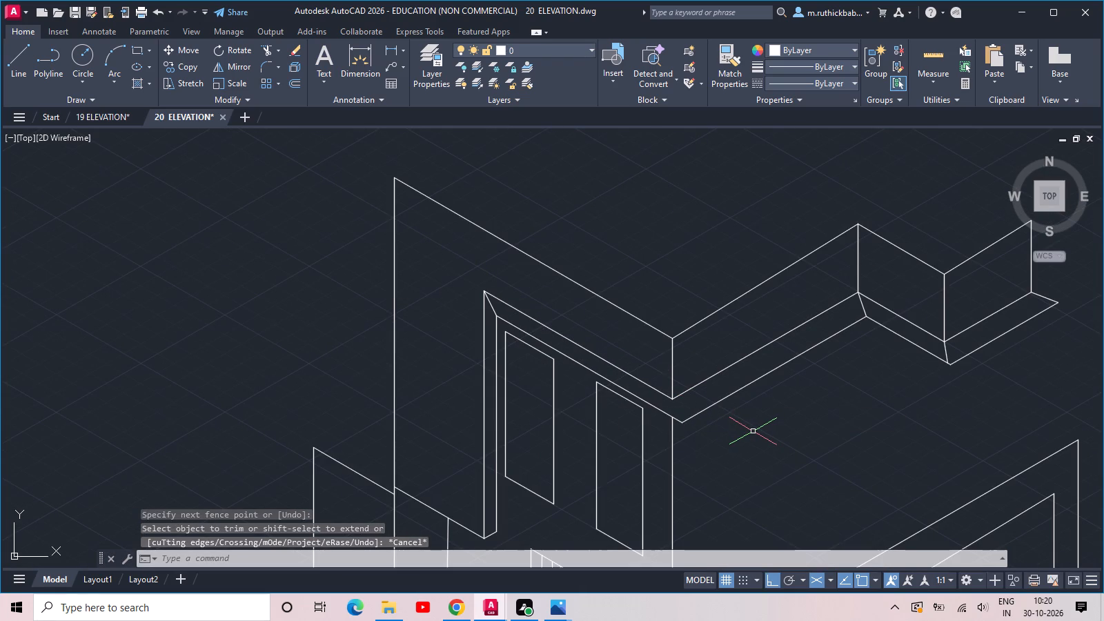
Draw a long receding ground line at 30° passing just below the corner column and extending beyond the side face.
scroll(791, 439, "down", 2)
middle_click_drag(829, 457, 774, 232)
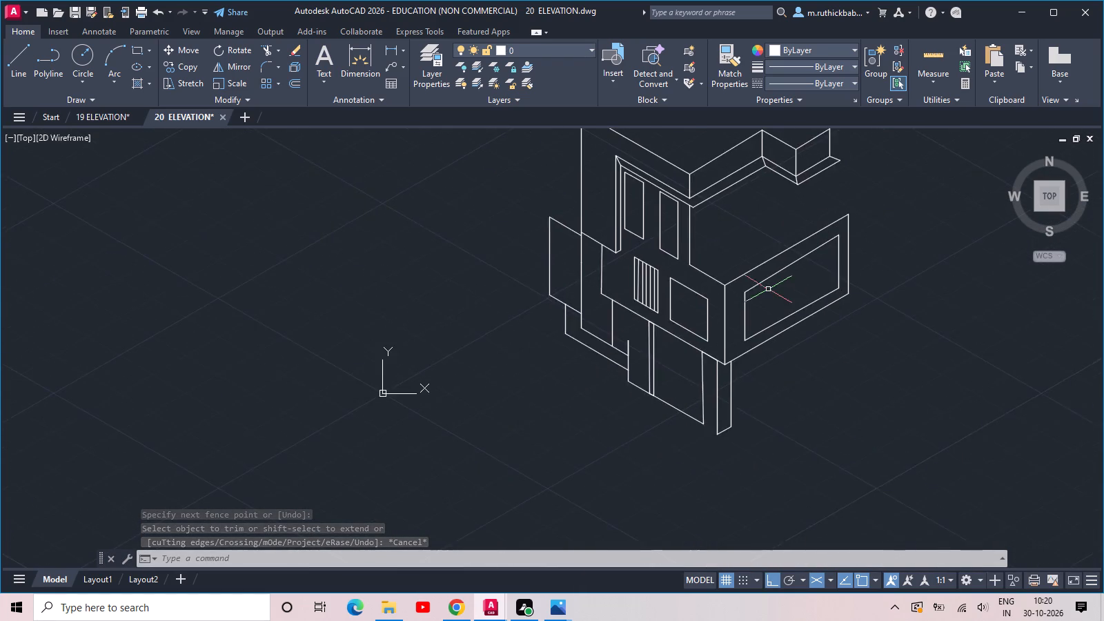
scroll(768, 289, "up", 1)
middle_click_drag(778, 445, 689, 409)
key("l")
key("space")
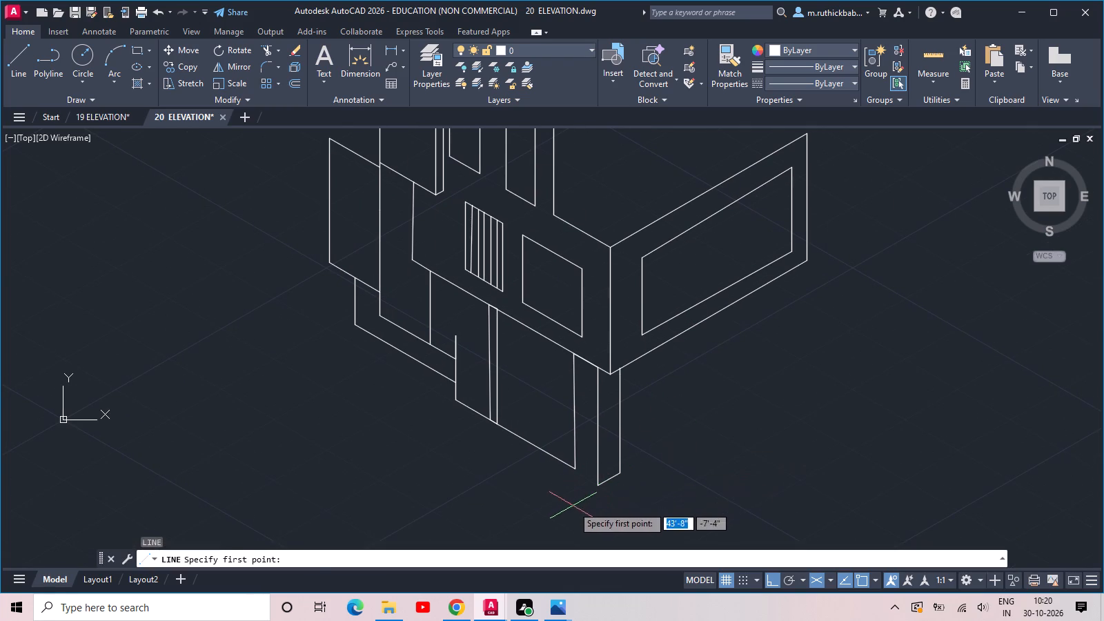
left_click_drag(573, 506, 582, 500)
left_click(938, 297)
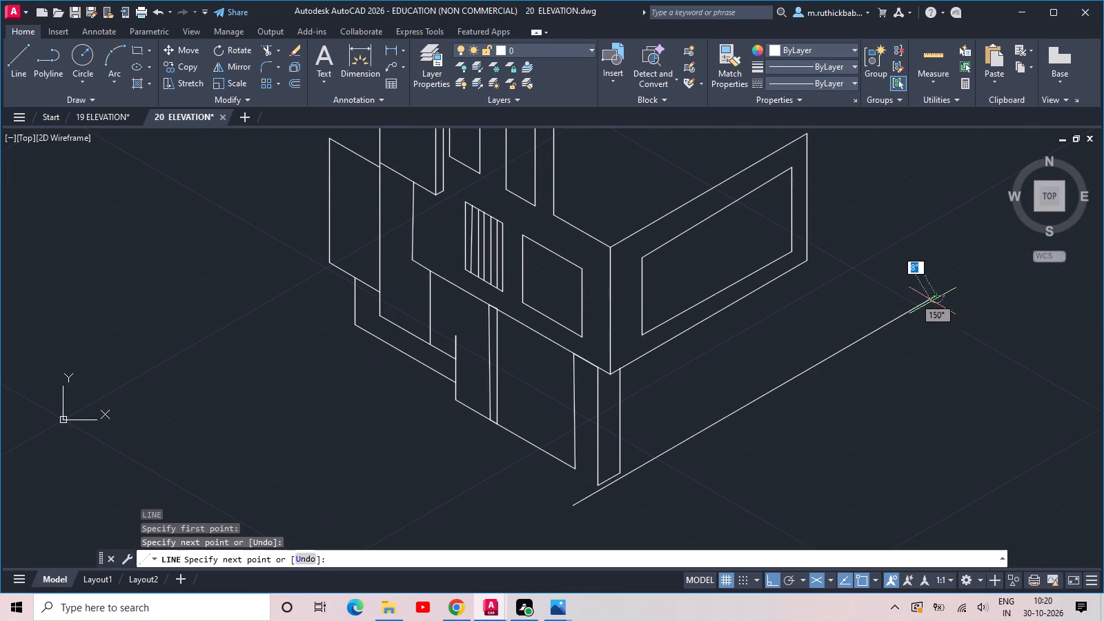
key("Escape")
Draw the lower side wall from the front wall's bottom corner, undoing the first attempt: a receding base line and an upright about 6'-4" to the overhang.
scroll(593, 476, "up", 2)
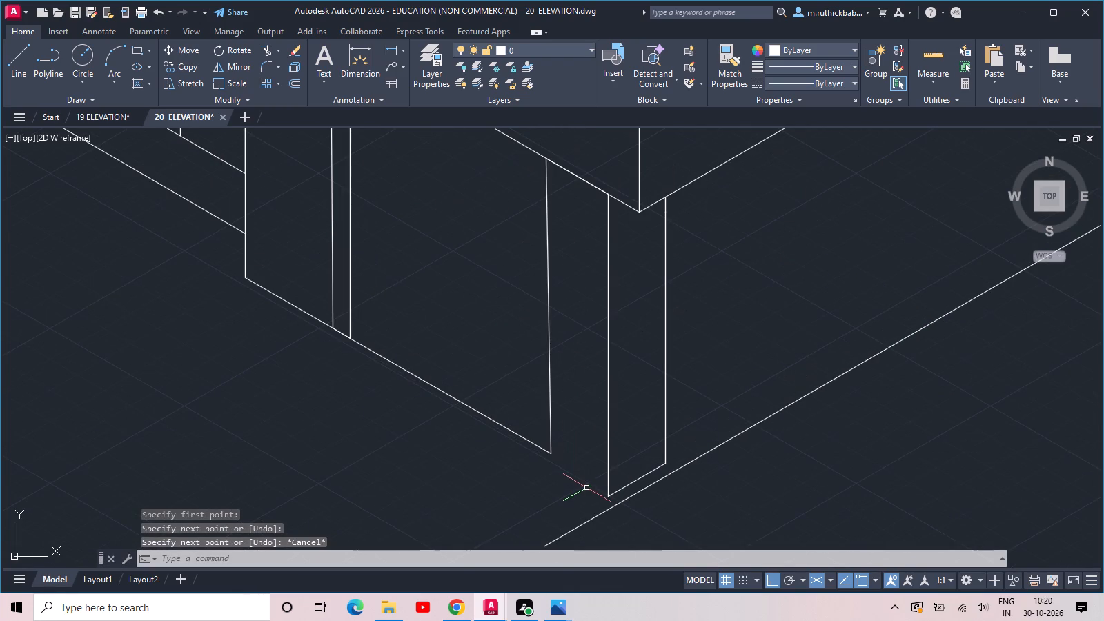
middle_click_drag(702, 425, 611, 502)
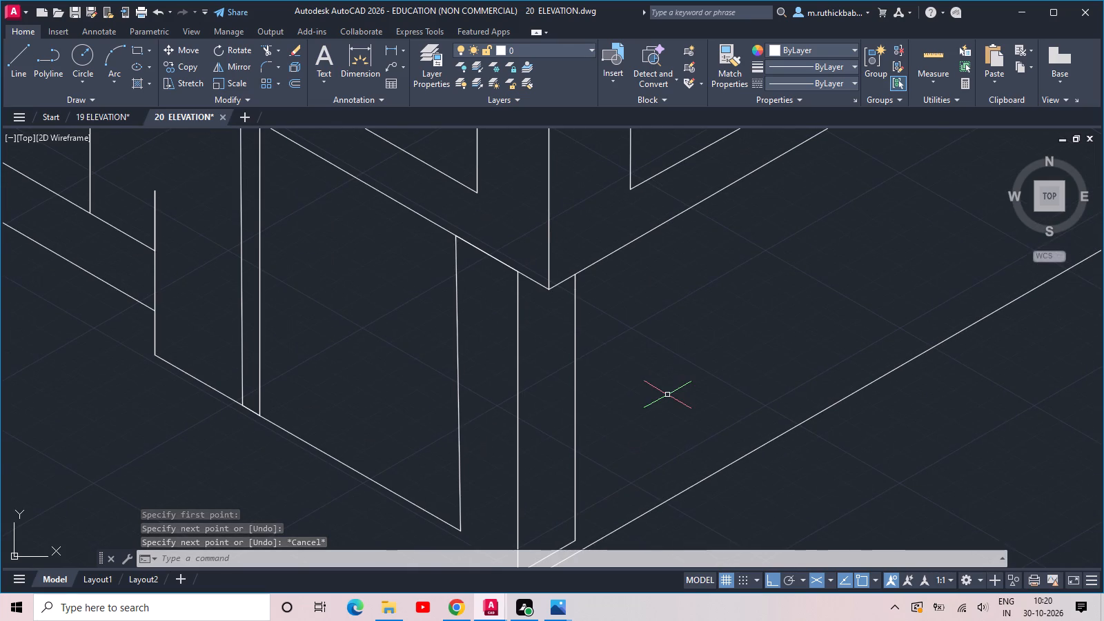
key("l")
key("space")
scroll(676, 386, "down", 2)
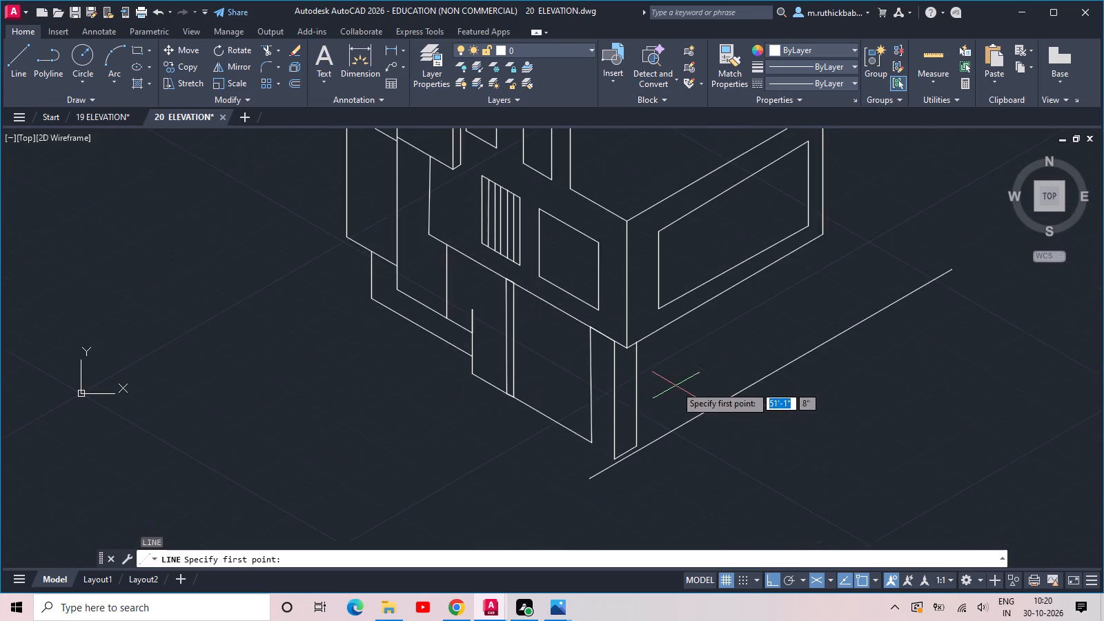
middle_click_drag(714, 352, 627, 388)
left_click(502, 475)
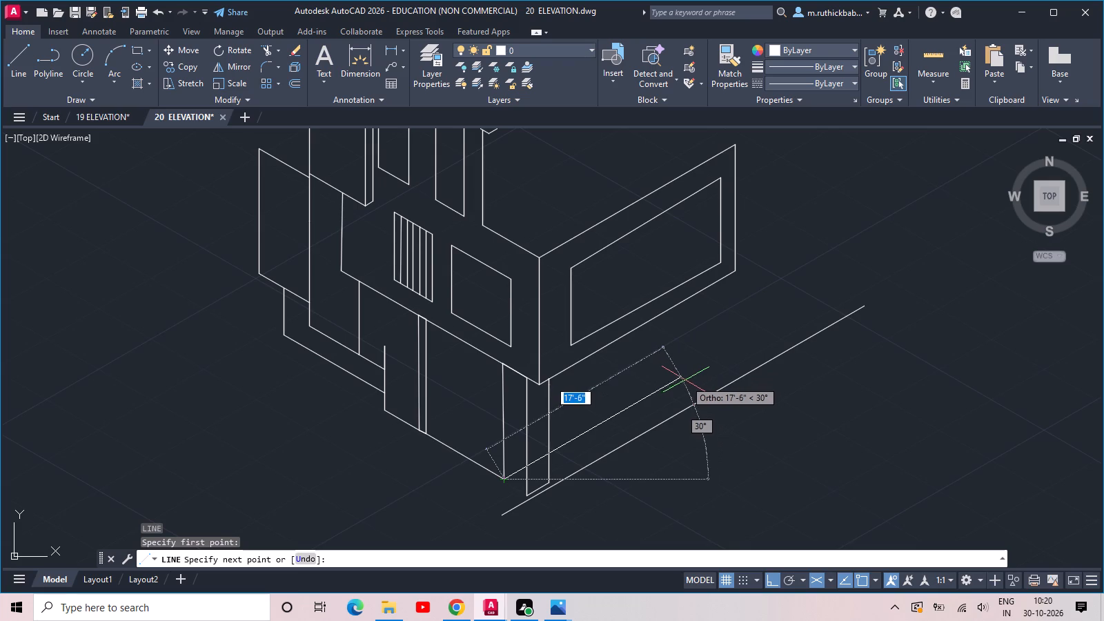
scroll(682, 381, "down", 1)
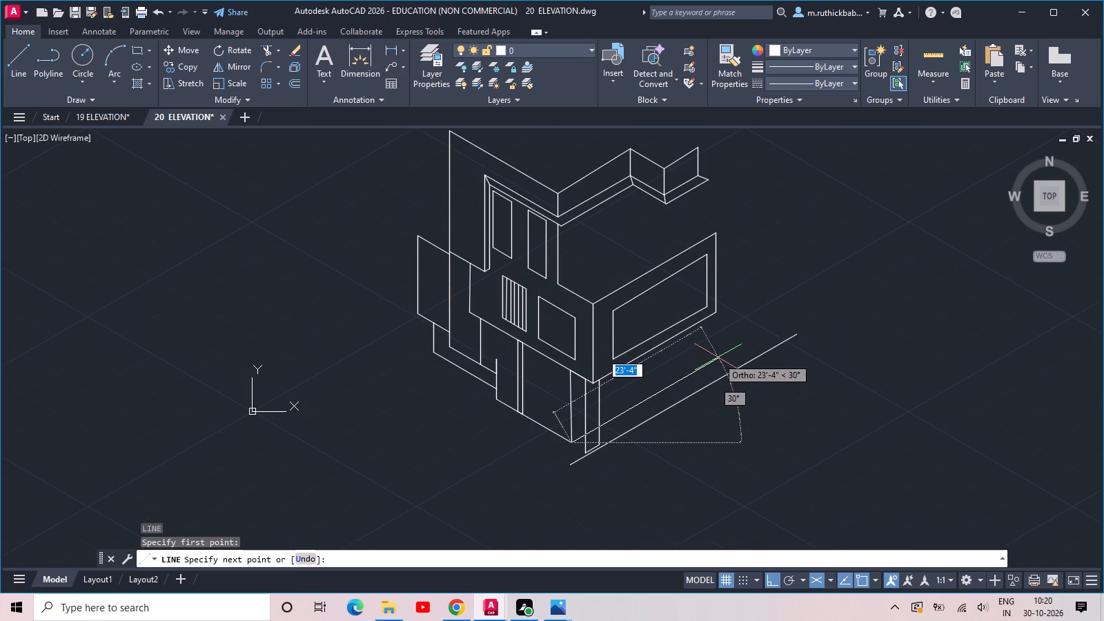
left_click(718, 357)
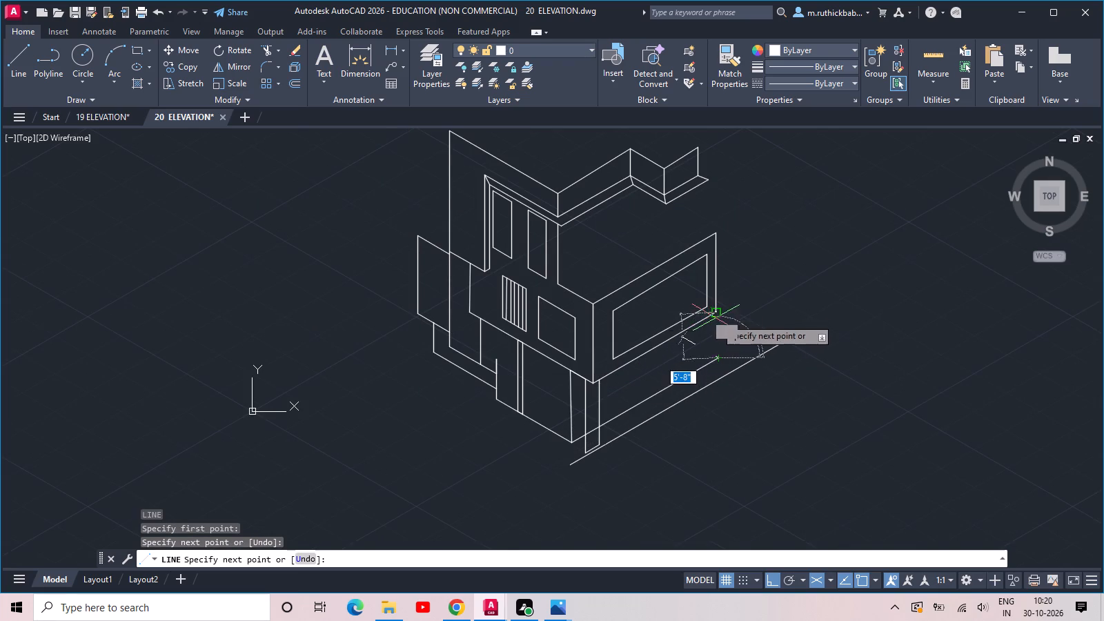
scroll(714, 320, "up", 2)
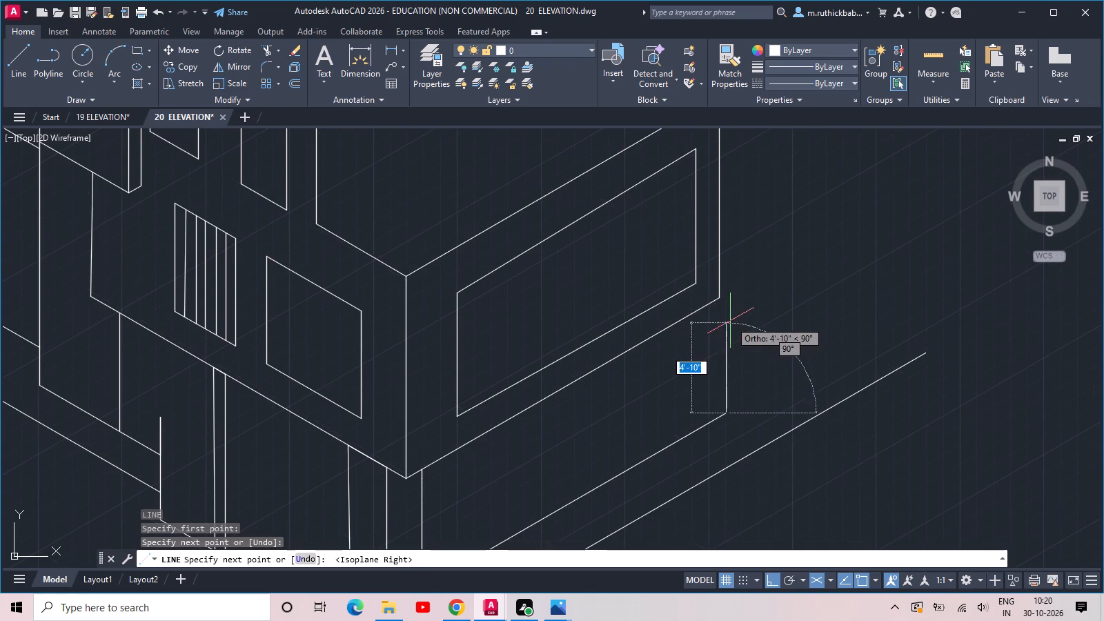
left_click(721, 297)
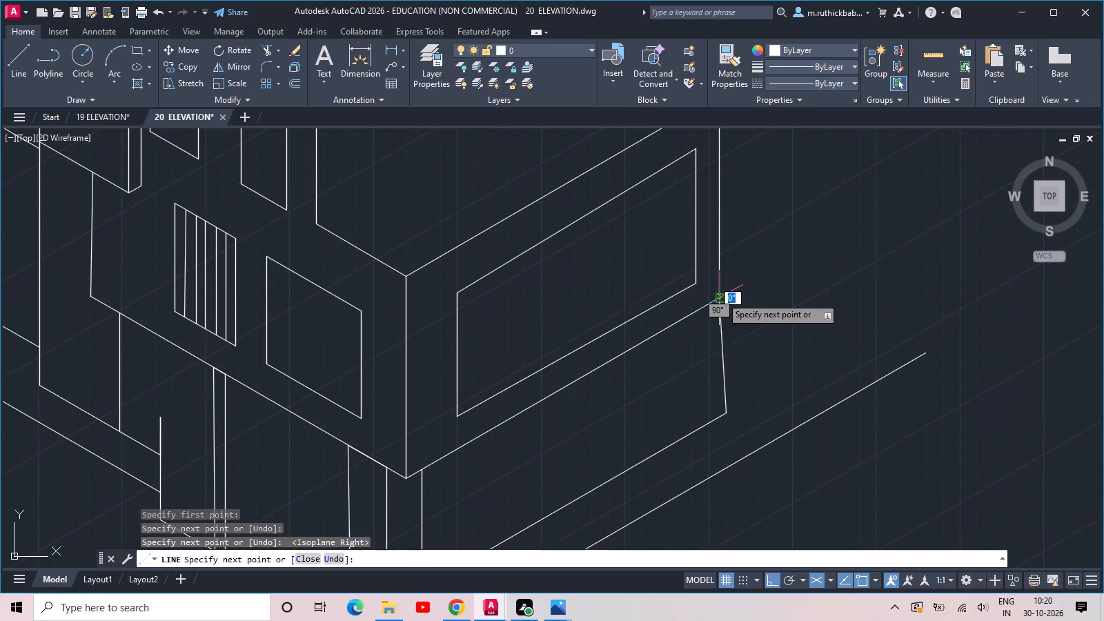
key("ctrl+z")
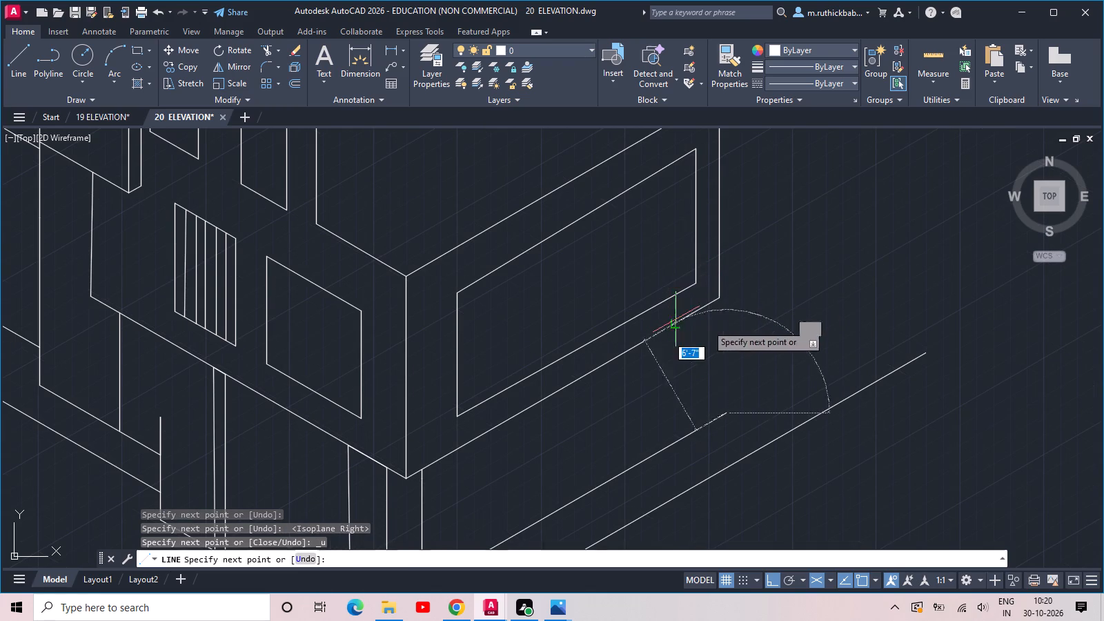
key("ctrl+z")
left_click(709, 358)
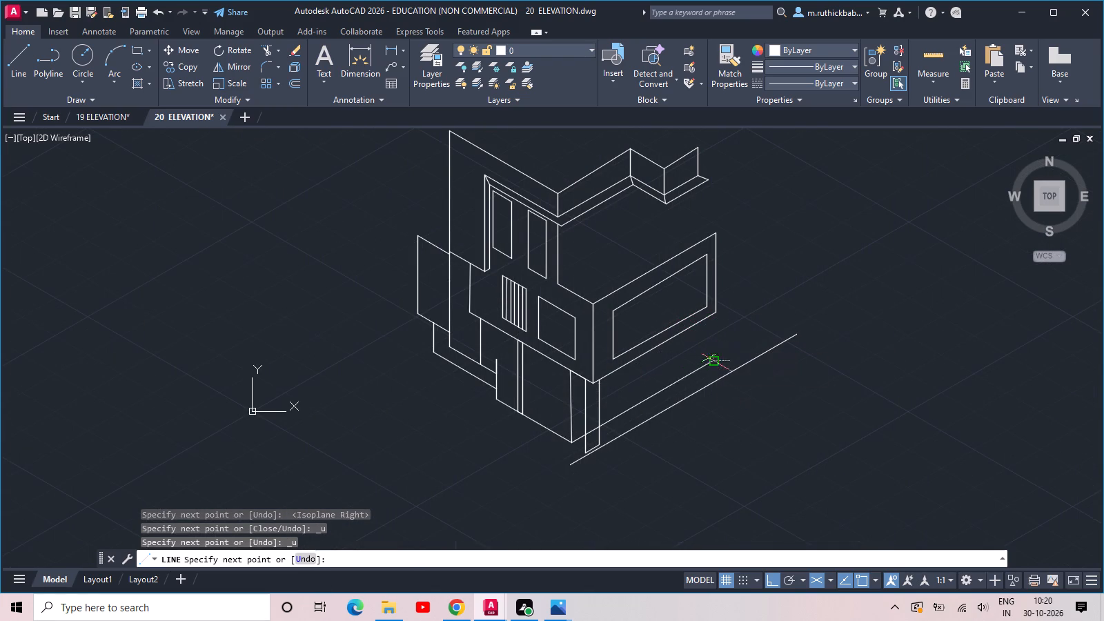
scroll(708, 318, "up", 4)
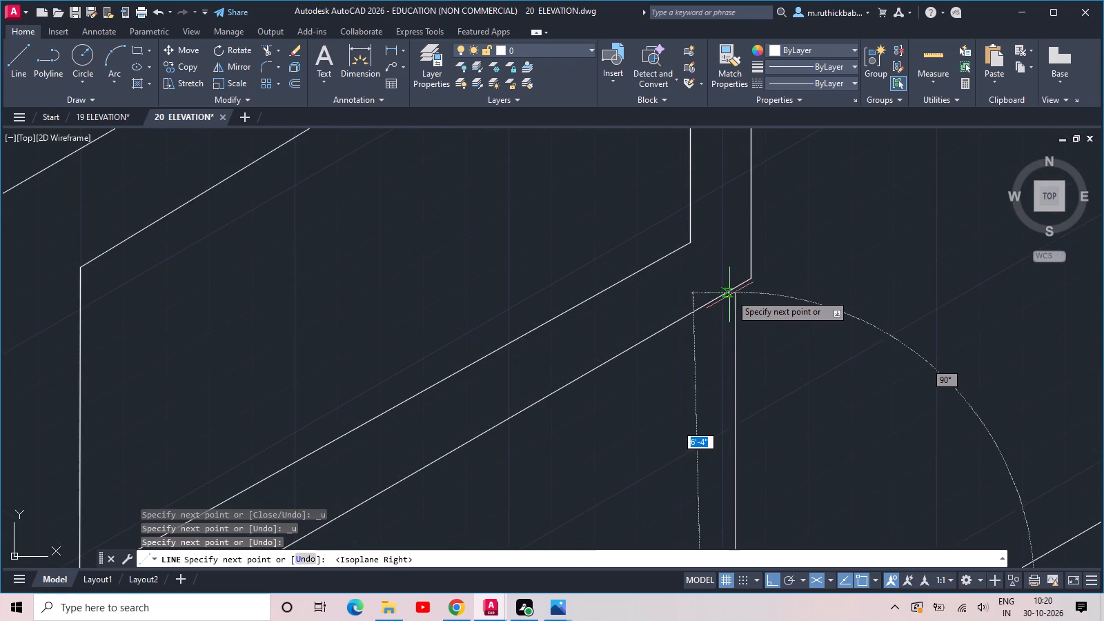
left_click(738, 286)
left_click(730, 299)
key("space")
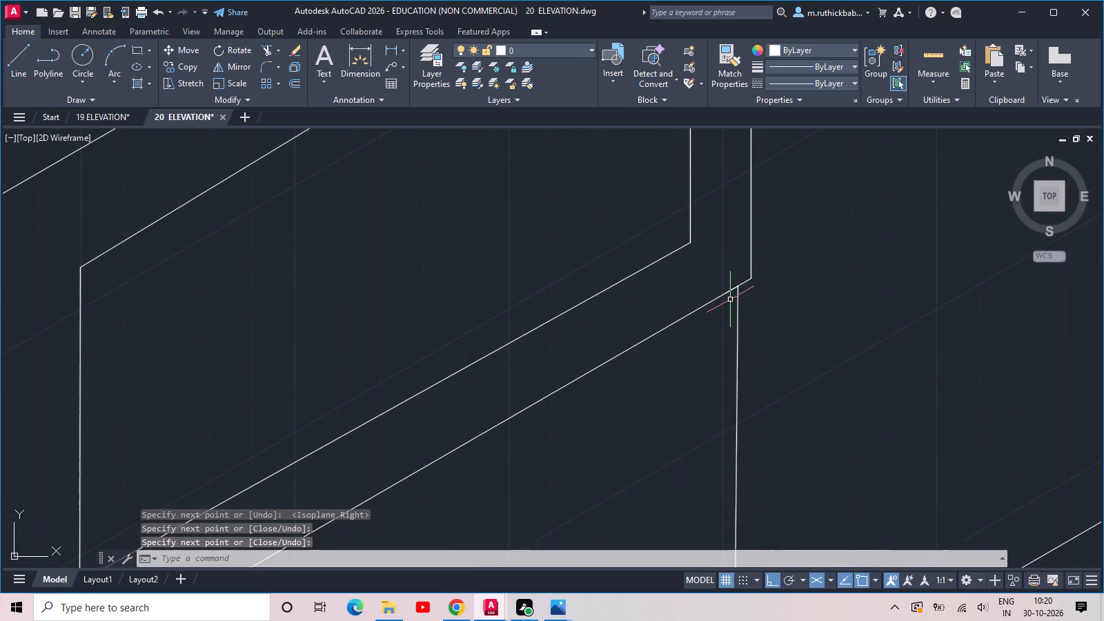
Trim the side wall's base line where it passes between the corner column's two uprights.
scroll(730, 300, "down", 2)
middle_click_drag(718, 365, 744, 296)
middle_click_drag(569, 423, 673, 353)
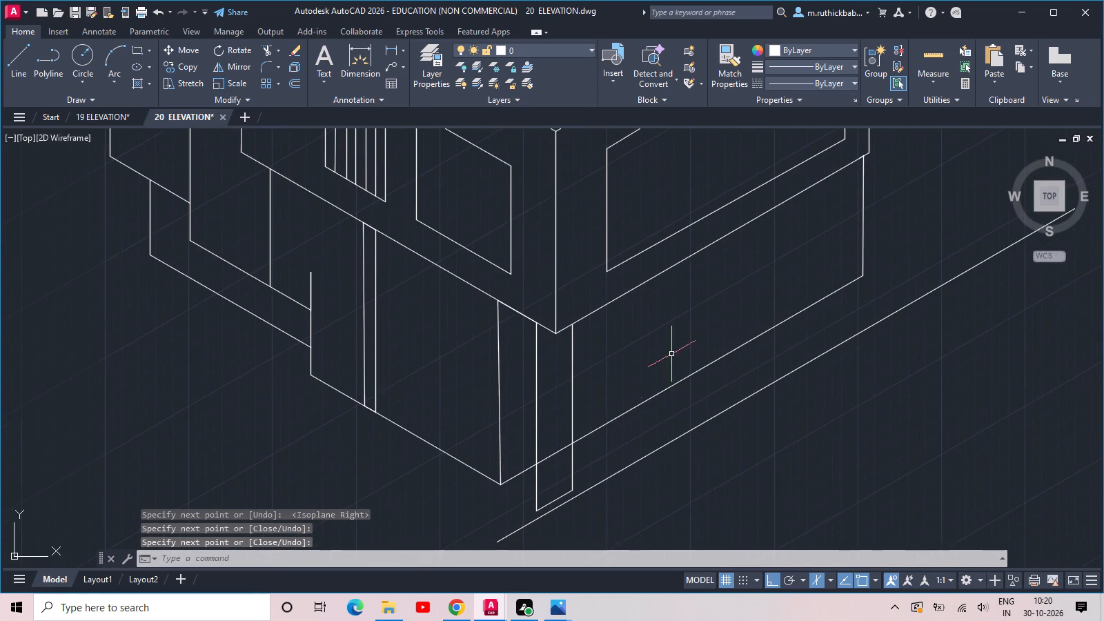
scroll(571, 444, "up", 1)
key("t")
key("r")
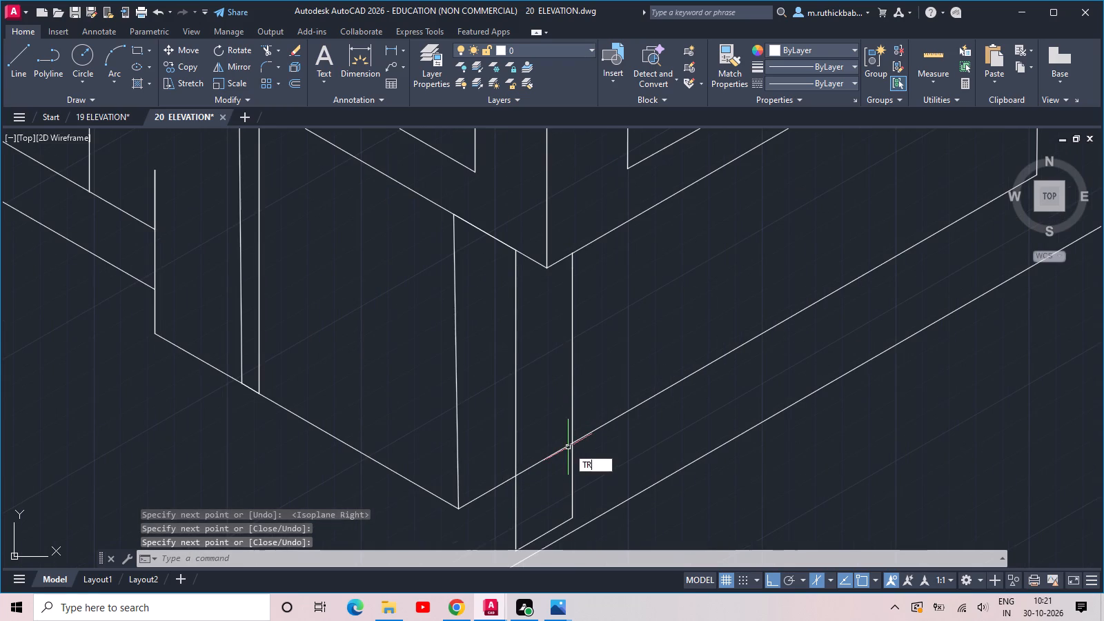
key("space")
left_click(554, 455)
key("Escape")
Draw a second upright just inside the lower side wall's far end, from the overhang's lower edge to the base line.
scroll(541, 432, "down", 2)
middle_click_drag(585, 383, 520, 442)
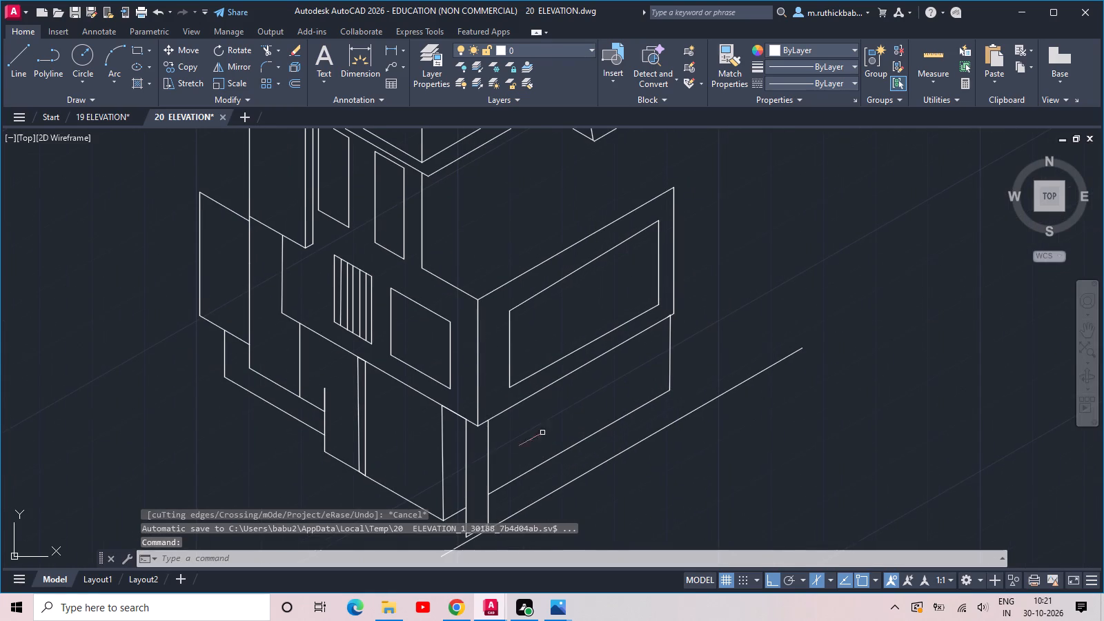
scroll(671, 368, "up", 1)
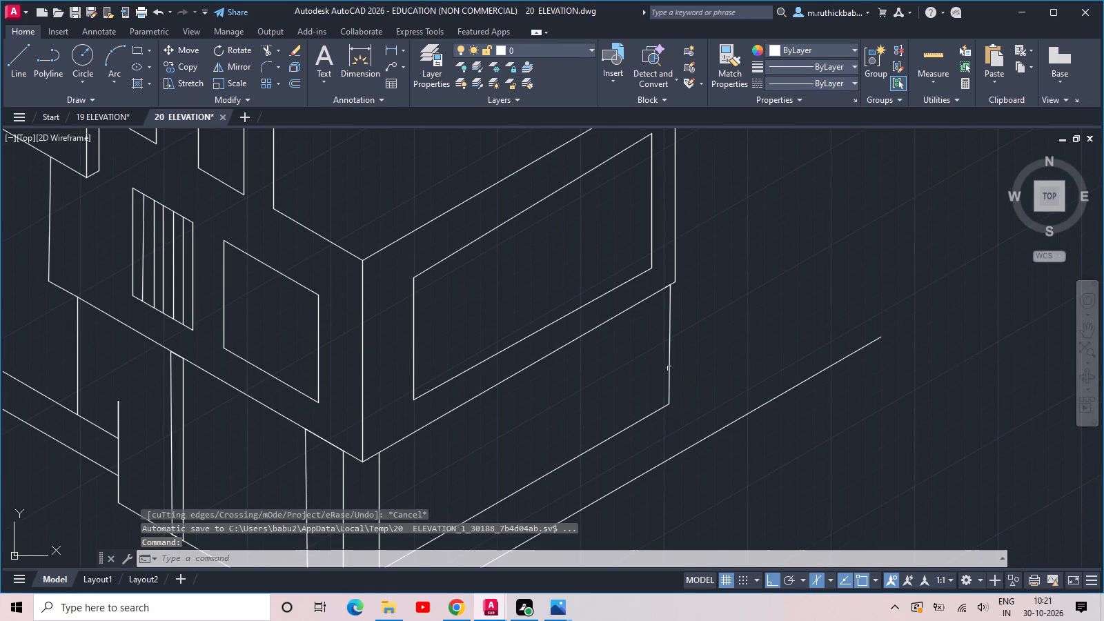
type("L")
key("space")
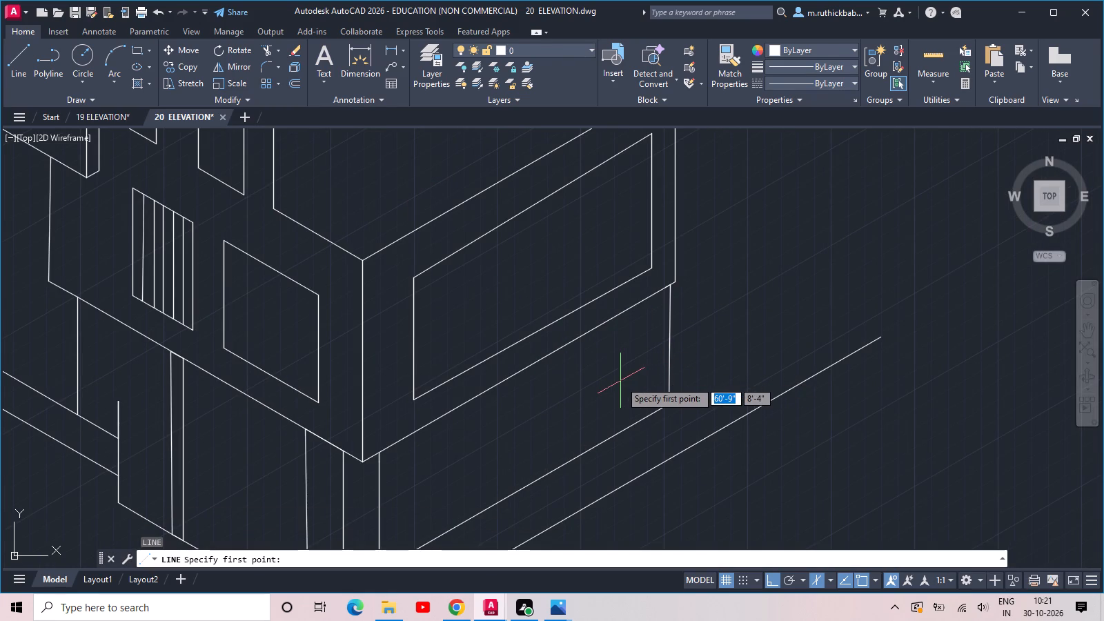
left_click(649, 301)
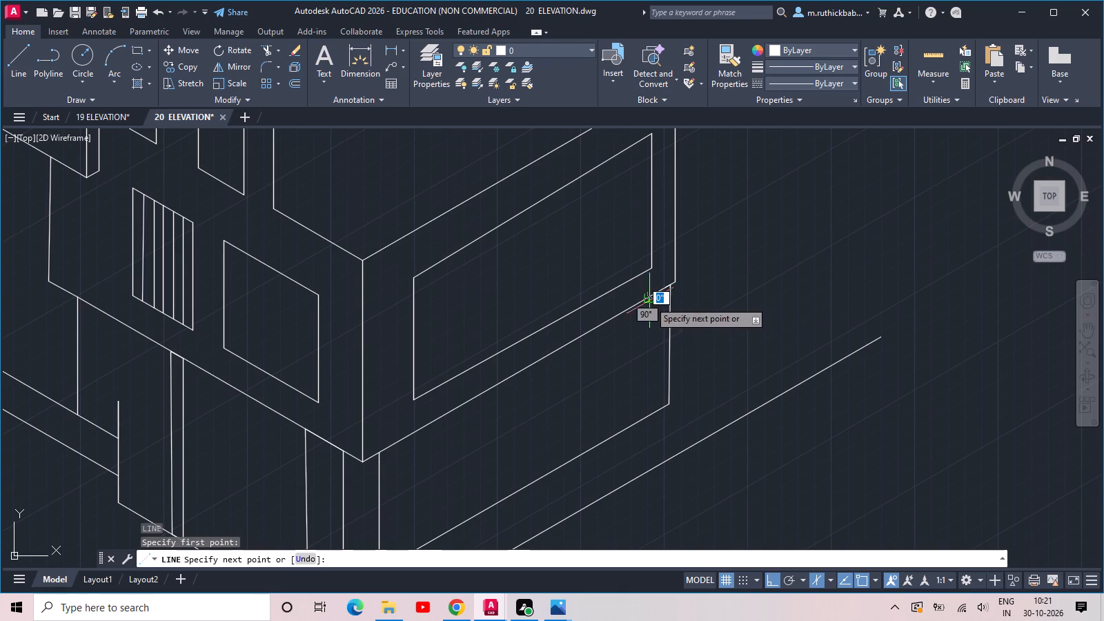
left_click(648, 419)
key("space")
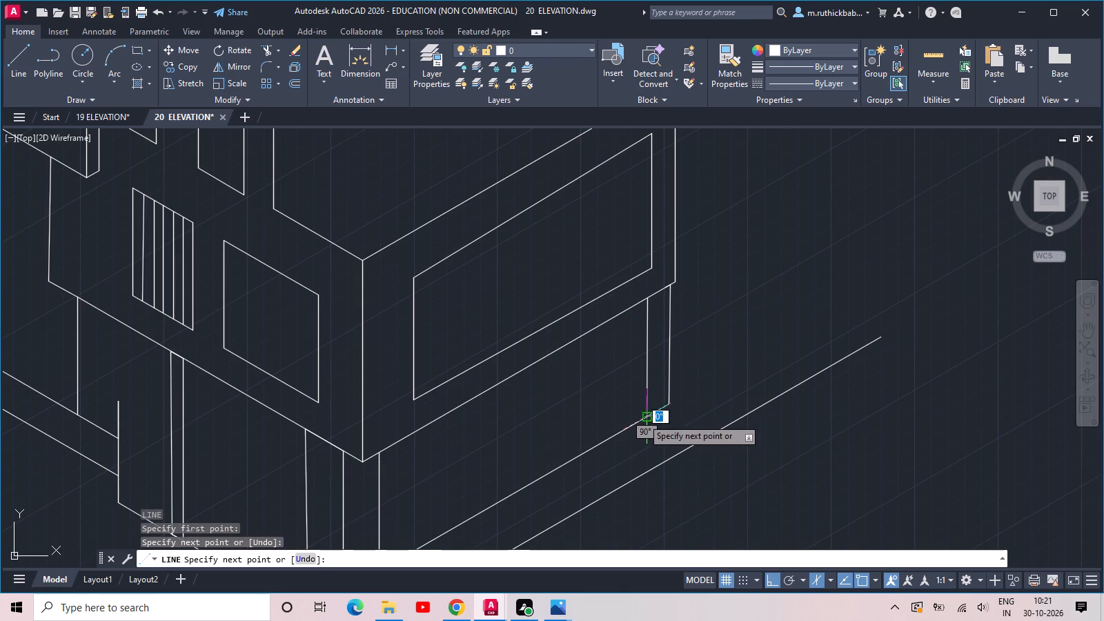
Draw a doorway near the lower side wall's far end: a short receding top edge and uprights about 5'-6" and 5'-8" to the base line.
key("space")
left_click(585, 349)
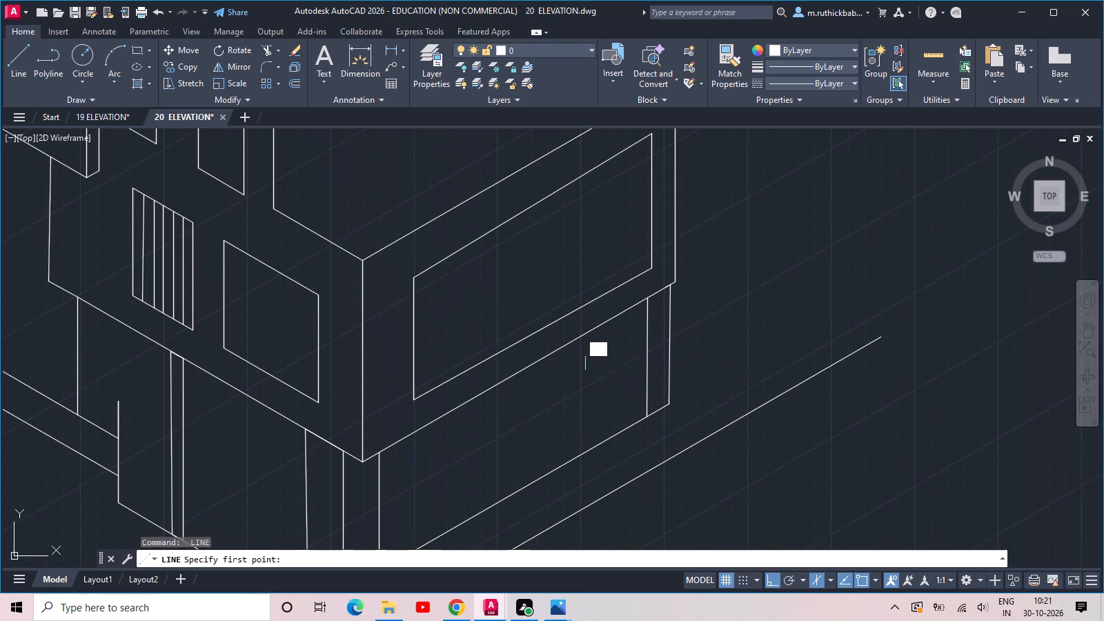
left_click(629, 332)
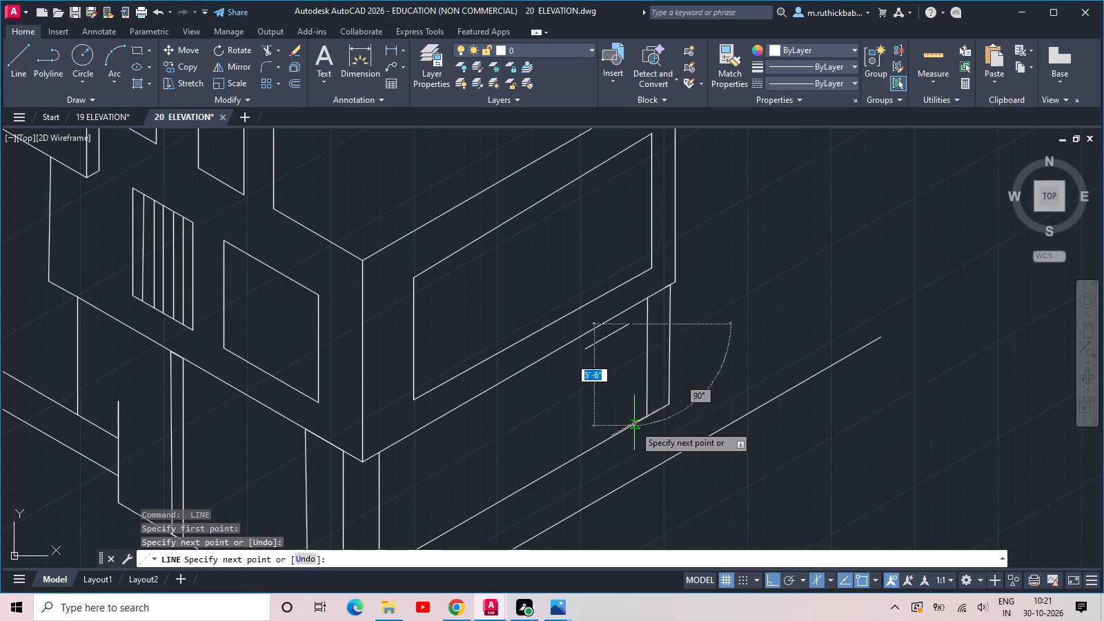
left_click(634, 426)
key("space")
key("space")
left_click(584, 348)
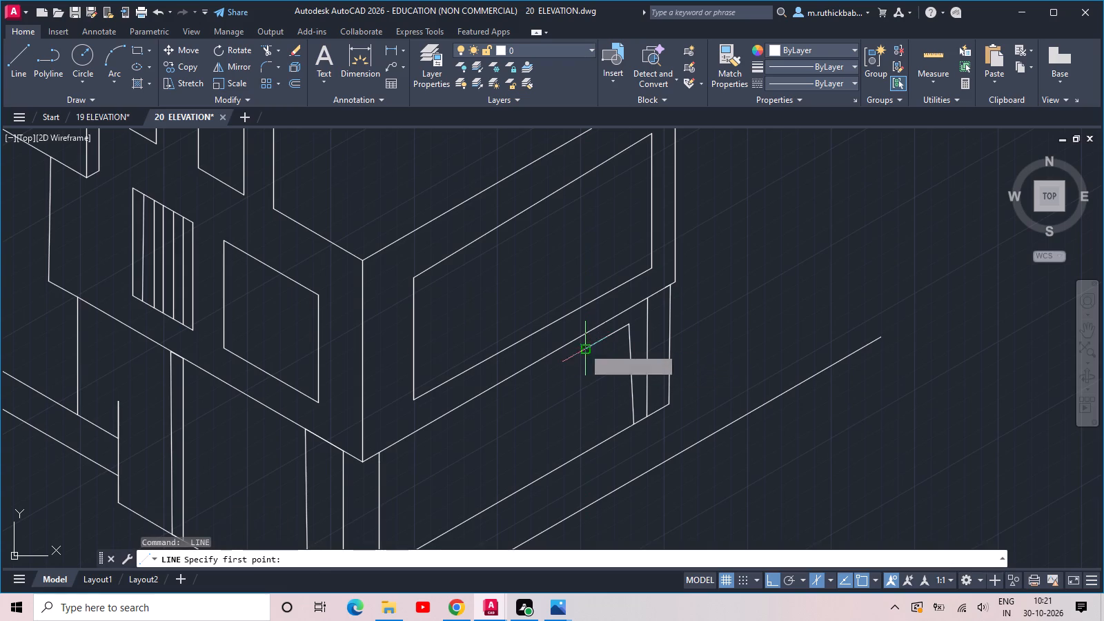
left_click(586, 454)
key("space")
Move the lower end of the doorway's far upright along the base line to straighten the upright.
left_click(640, 386)
left_click(623, 400)
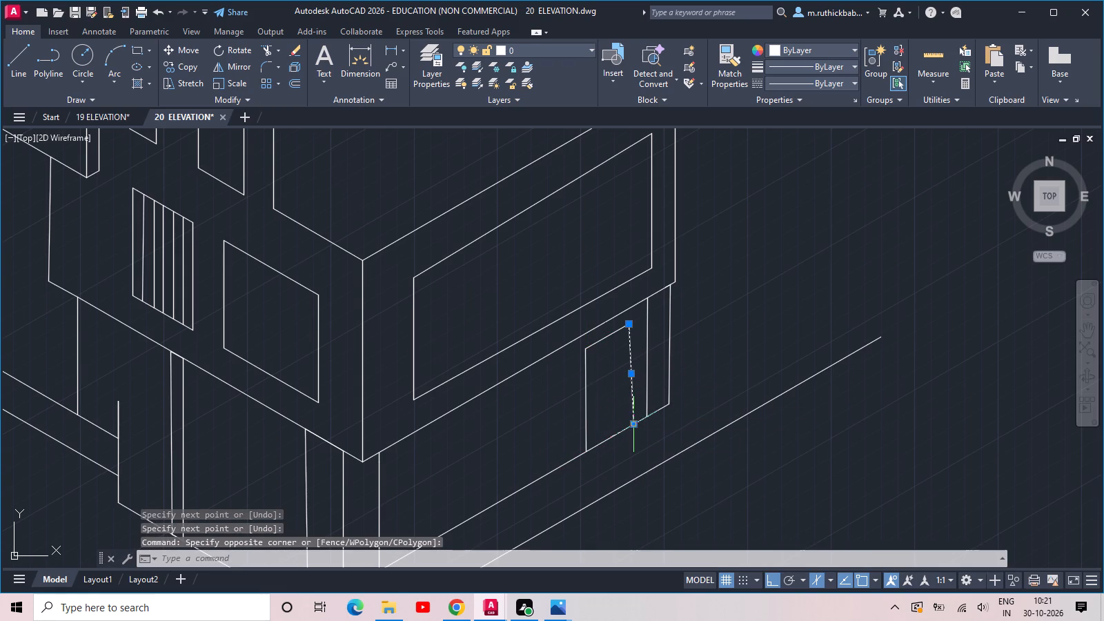
left_click(635, 425)
left_click(629, 432)
key("space")
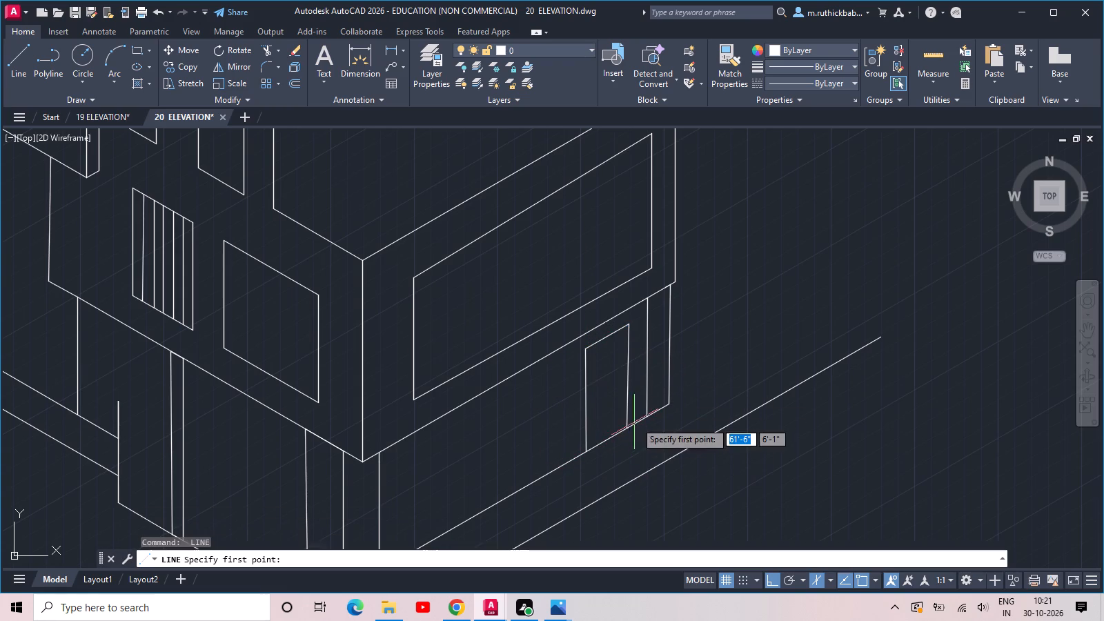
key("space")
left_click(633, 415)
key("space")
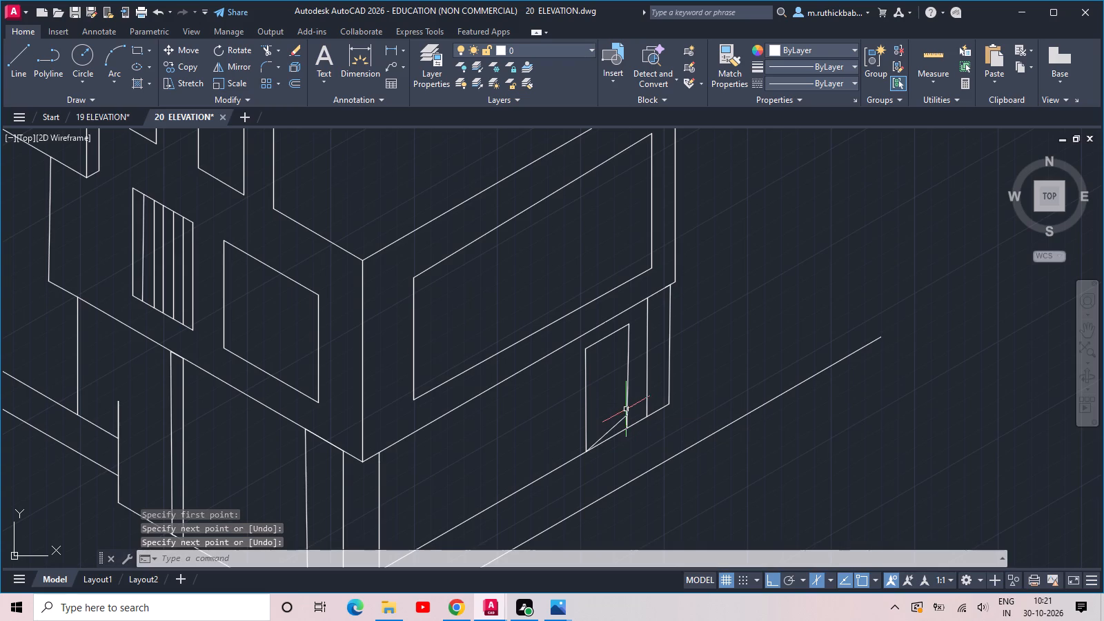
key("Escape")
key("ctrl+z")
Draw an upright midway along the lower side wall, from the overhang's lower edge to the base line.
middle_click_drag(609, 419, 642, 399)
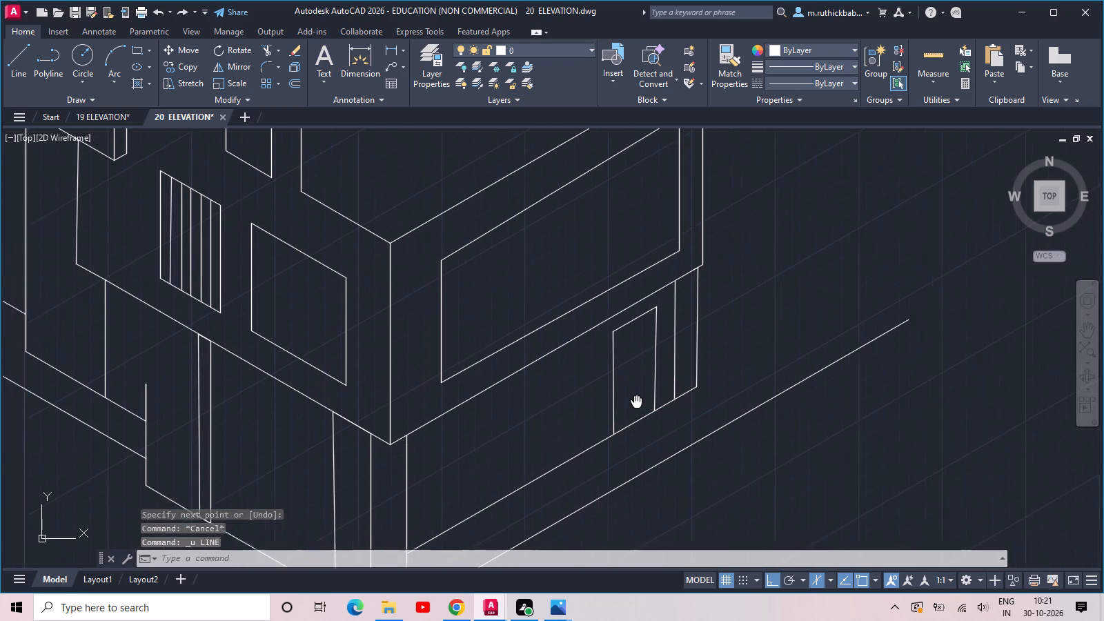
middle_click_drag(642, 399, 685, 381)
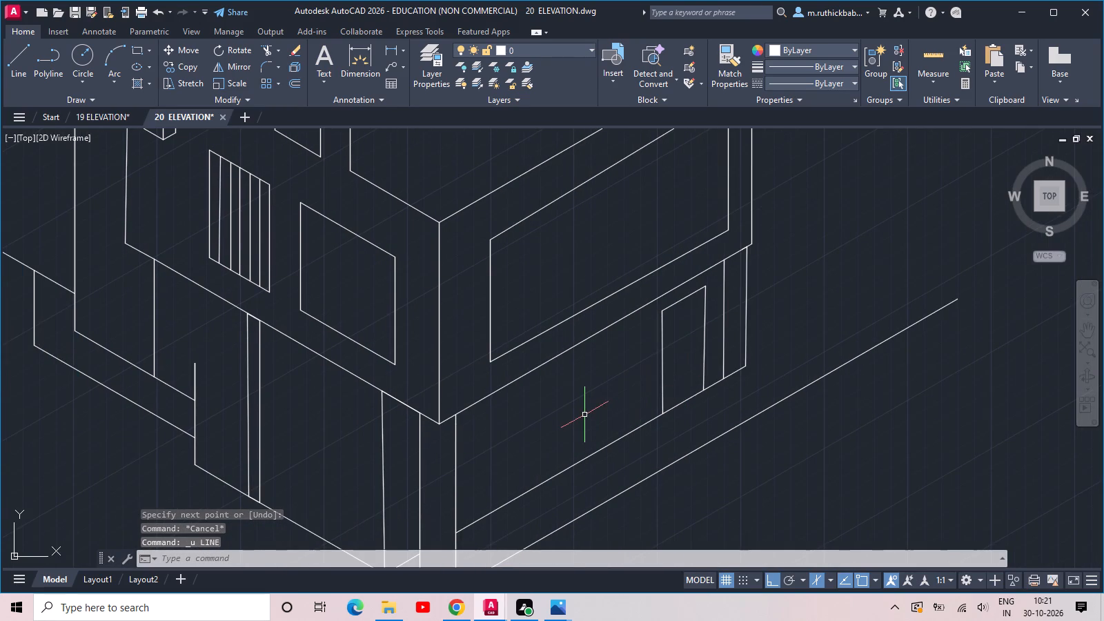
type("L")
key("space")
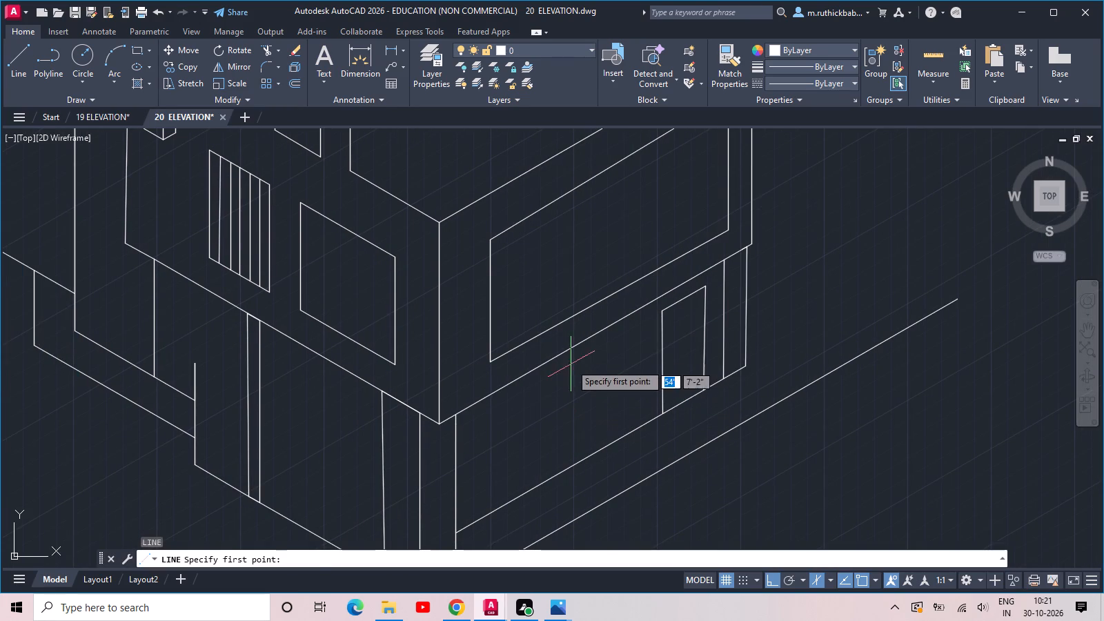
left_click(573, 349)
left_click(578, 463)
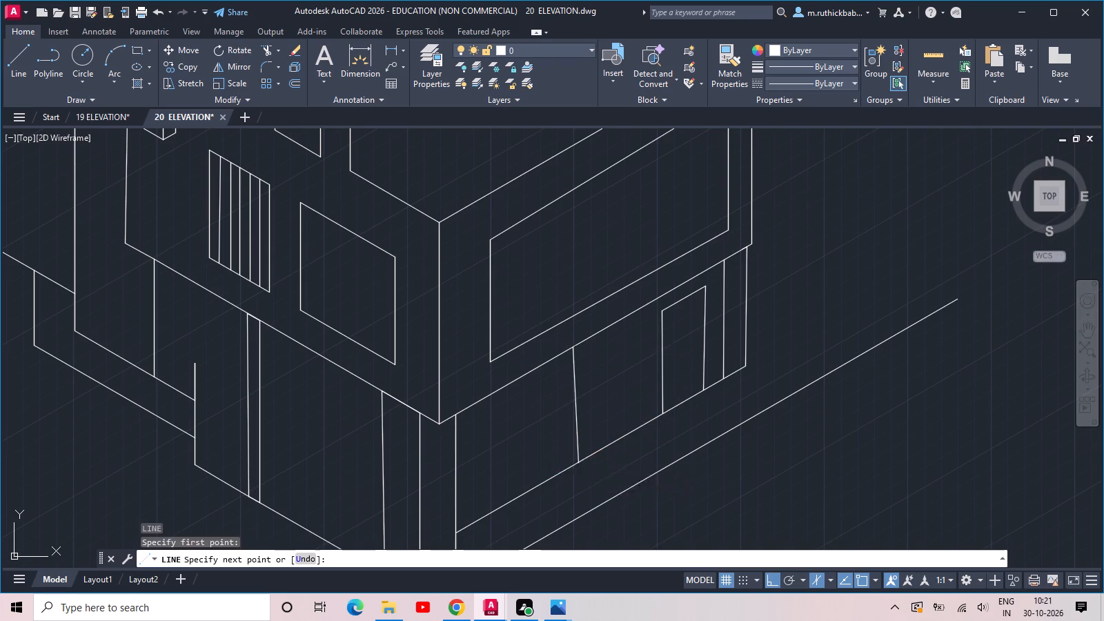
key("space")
Draw a vertical upright about 7'-11" long midway along the lower side wall, from the overhang's lower edge past the base line.
key("space")
left_click(586, 344)
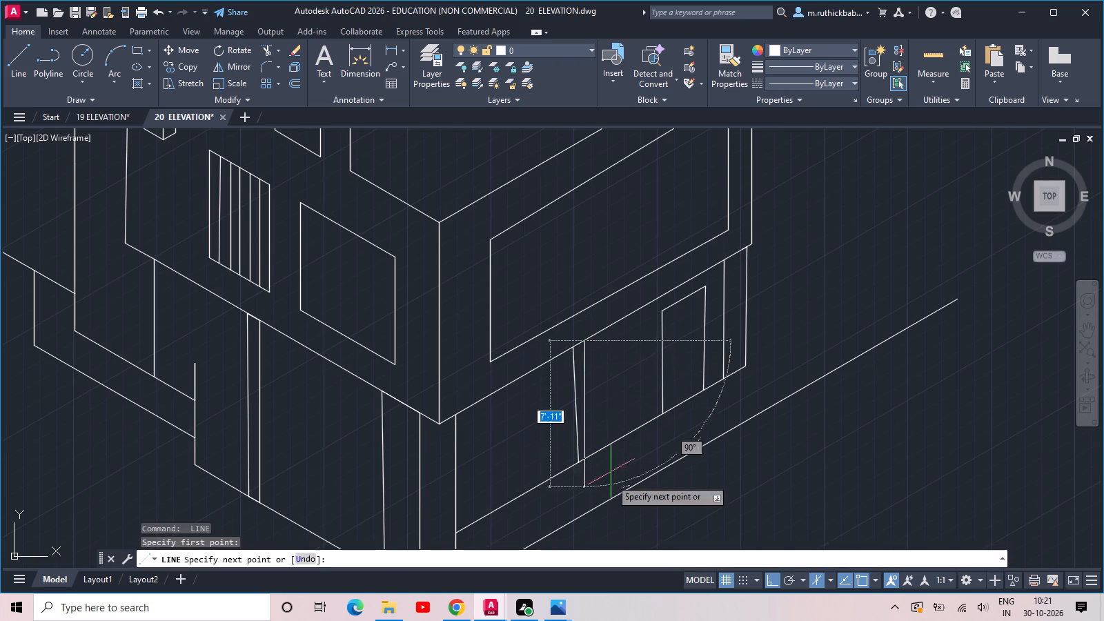
left_click(603, 475)
key("space")
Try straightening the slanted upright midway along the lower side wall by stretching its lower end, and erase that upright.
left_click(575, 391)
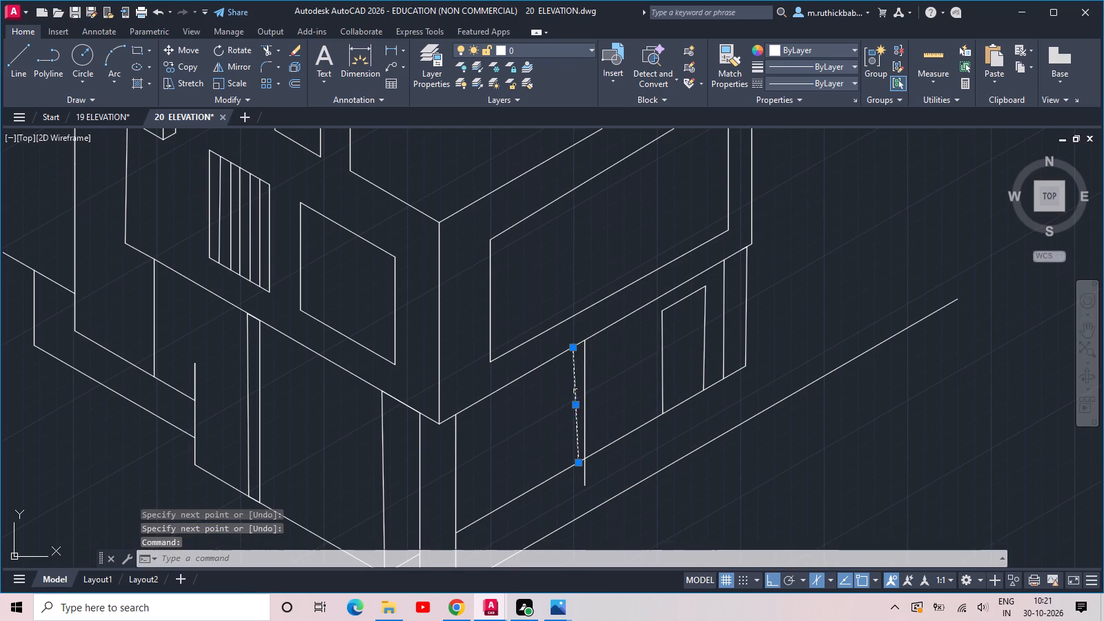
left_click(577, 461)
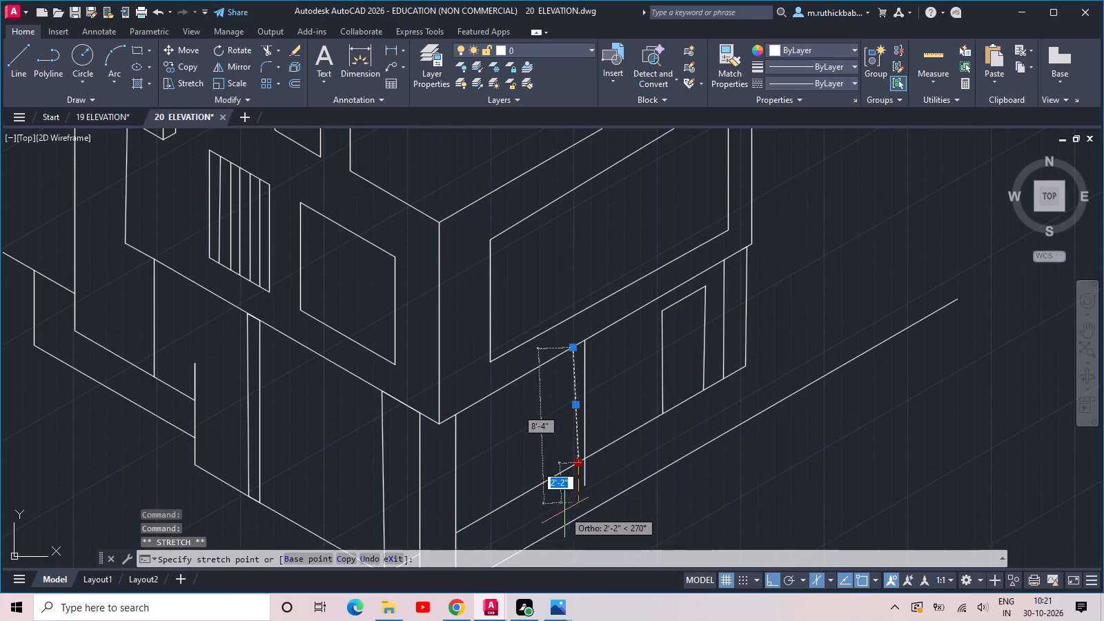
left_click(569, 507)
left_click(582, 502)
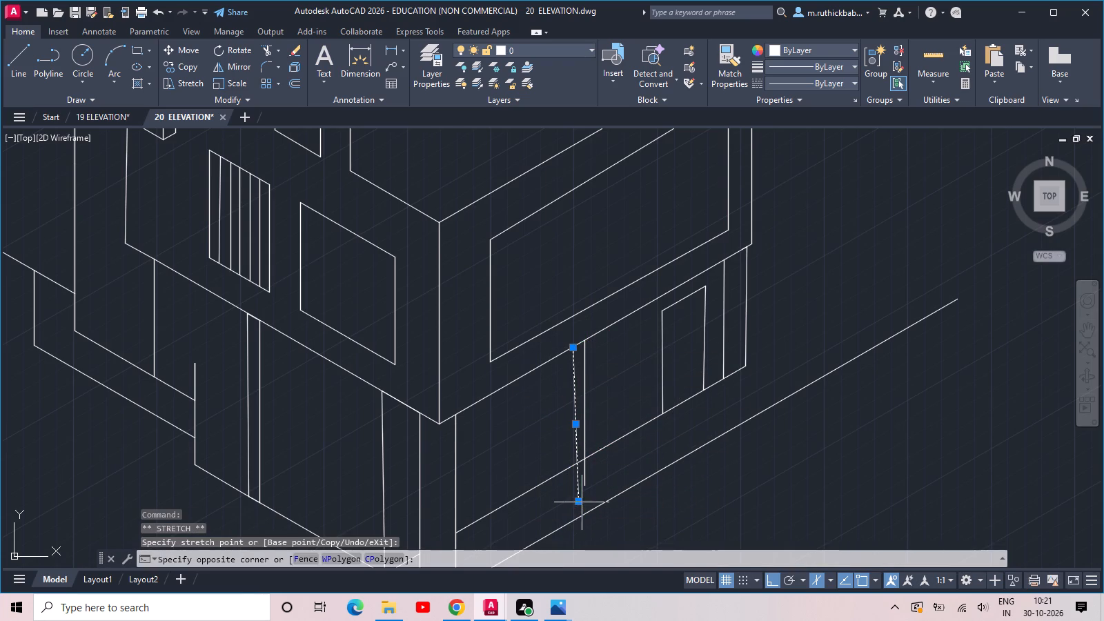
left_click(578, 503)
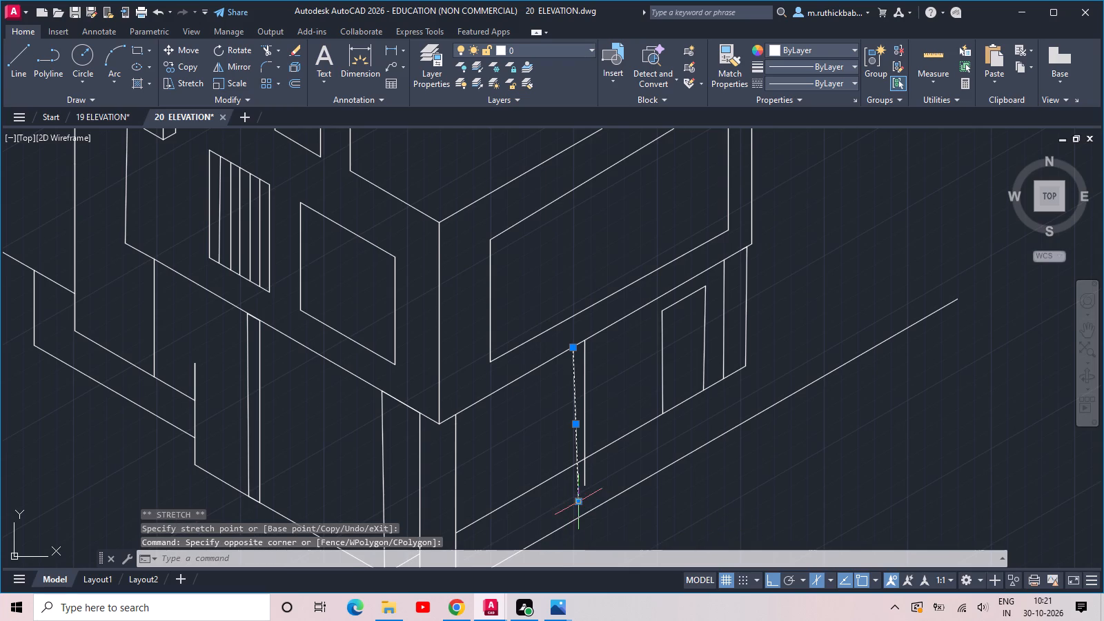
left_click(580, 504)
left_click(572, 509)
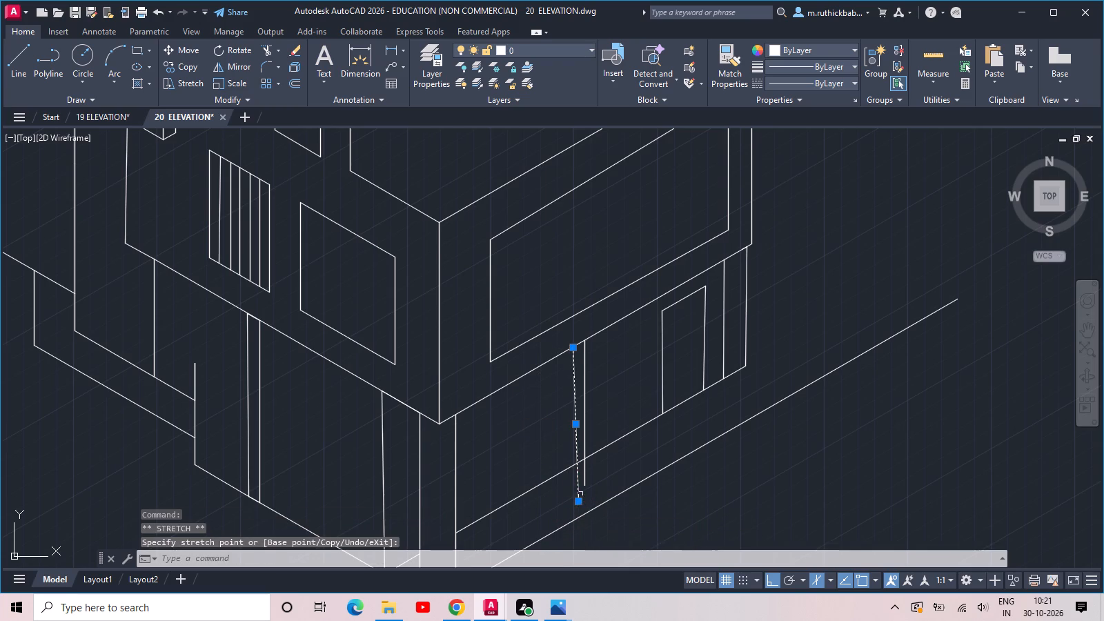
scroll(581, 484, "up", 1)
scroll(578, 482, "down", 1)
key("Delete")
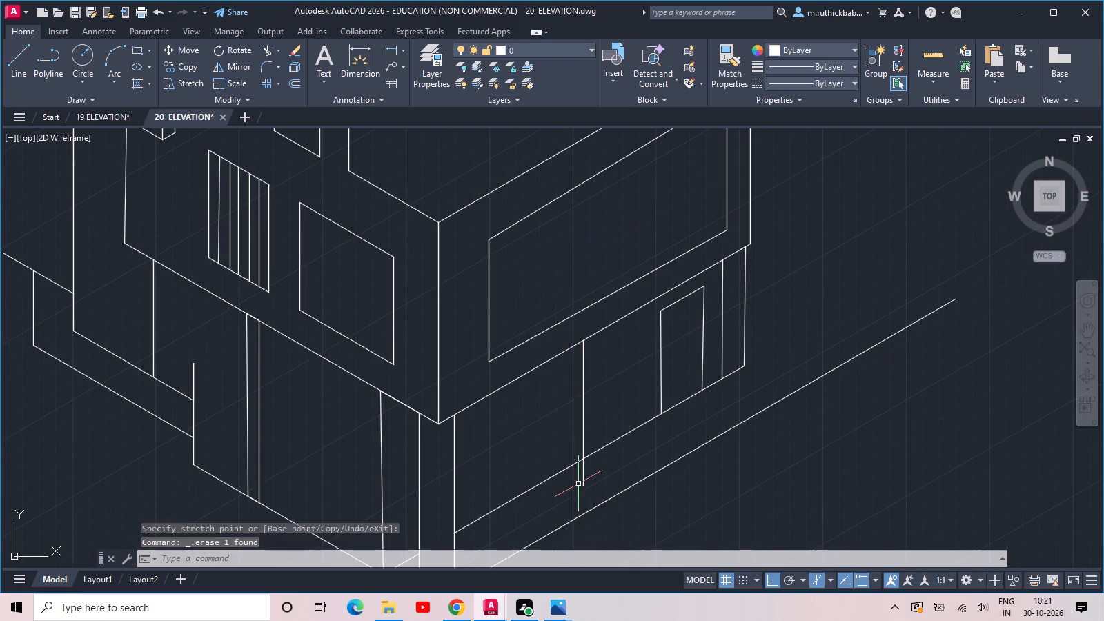
Draw a vertical companion upright on the corner-column side of the mid-wall upright, from the overhang's lower edge past the base line.
key("j")
key("Escape")
type("L")
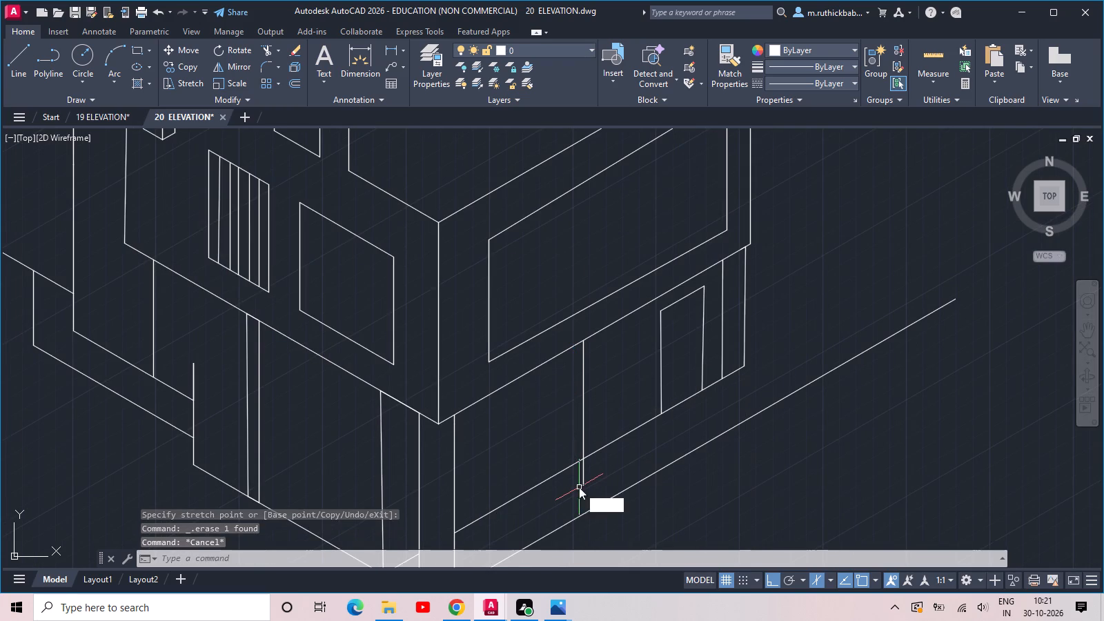
key("space")
double_click(563, 356)
left_click_drag(558, 444, 560, 493)
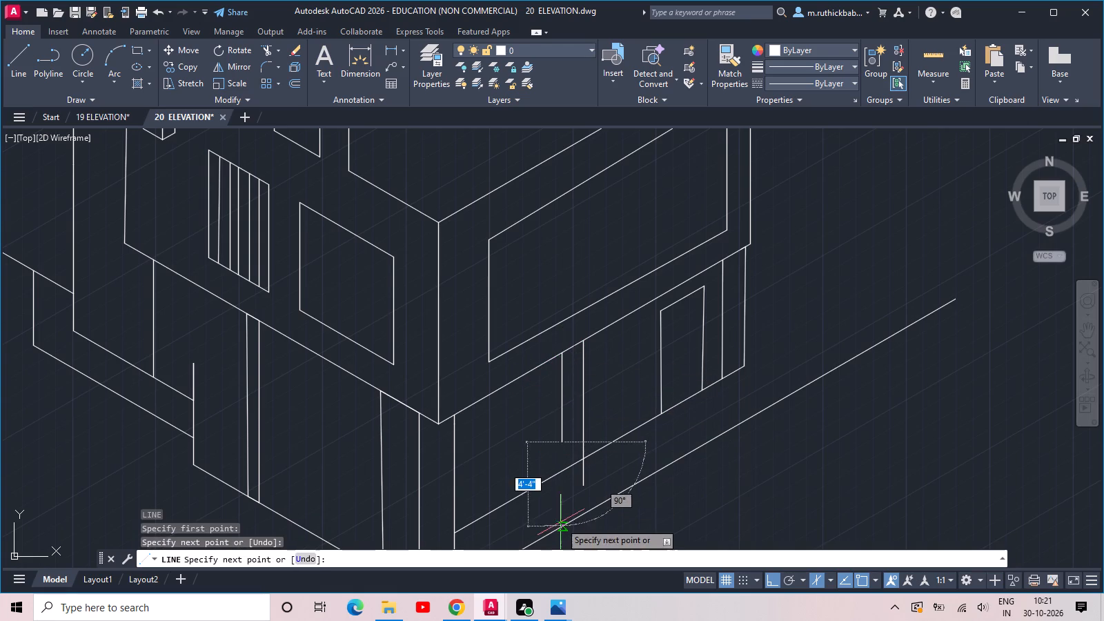
triple_click(561, 510)
key("Escape")
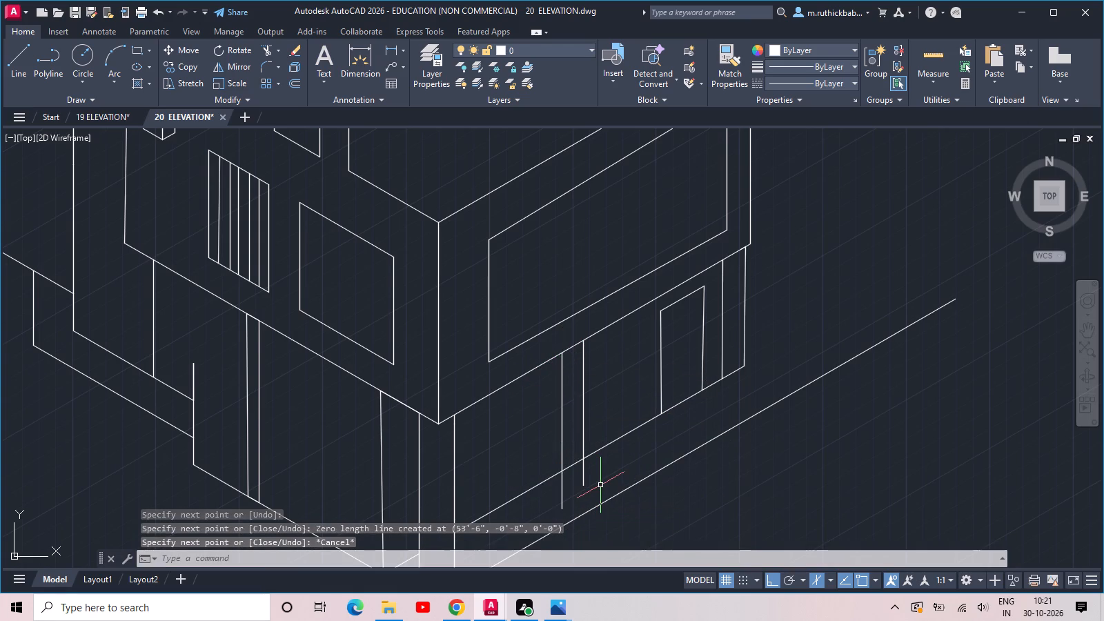
Trim the two mid-wall uprights where they extend below the lower side wall's base line.
key("t")
key("r")
key("space")
left_click(591, 468)
left_click(529, 504)
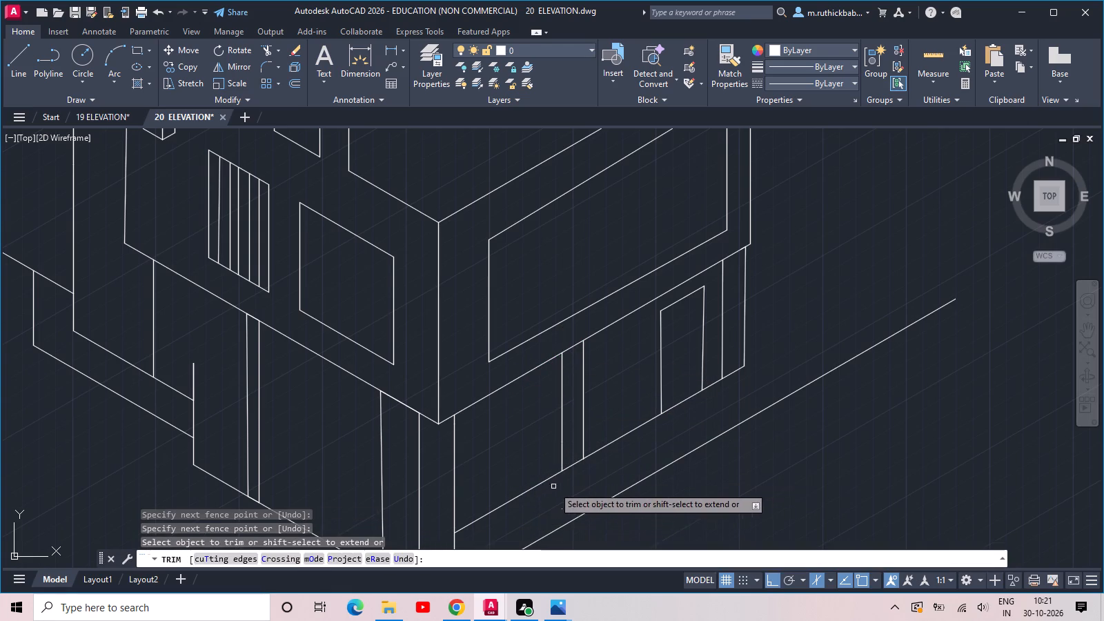
scroll(553, 486, "down", 1)
key("Escape")
Draw a short receding base continuation from the lower side wall's far end and an upright about 26' high from its end.
middle_click_drag(563, 468, 495, 516)
middle_click_drag(505, 493, 573, 404)
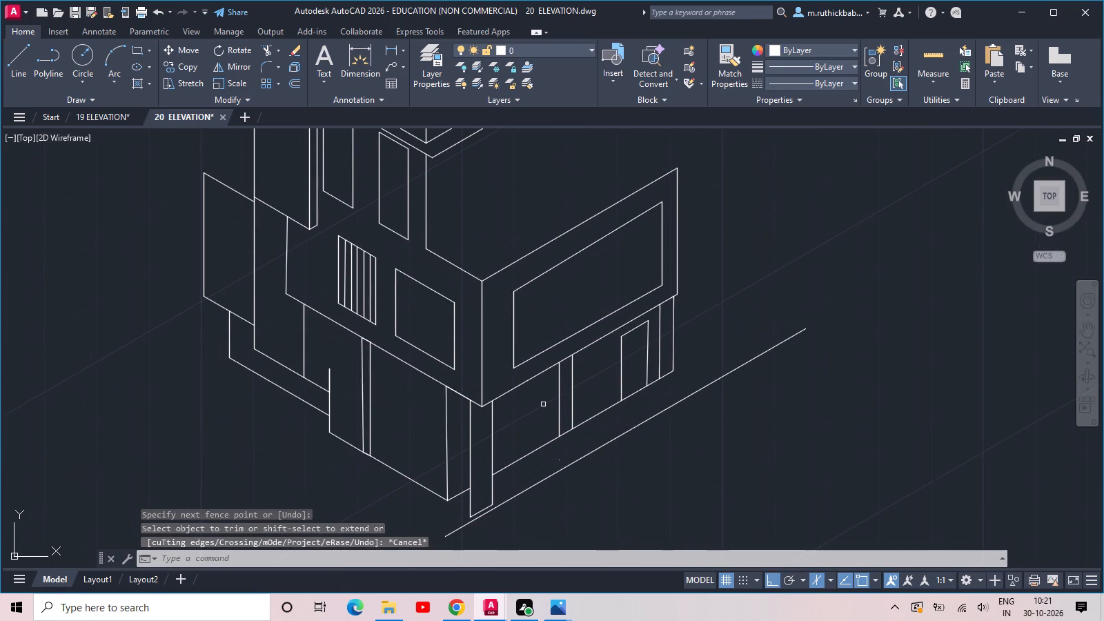
scroll(543, 405, "down", 1)
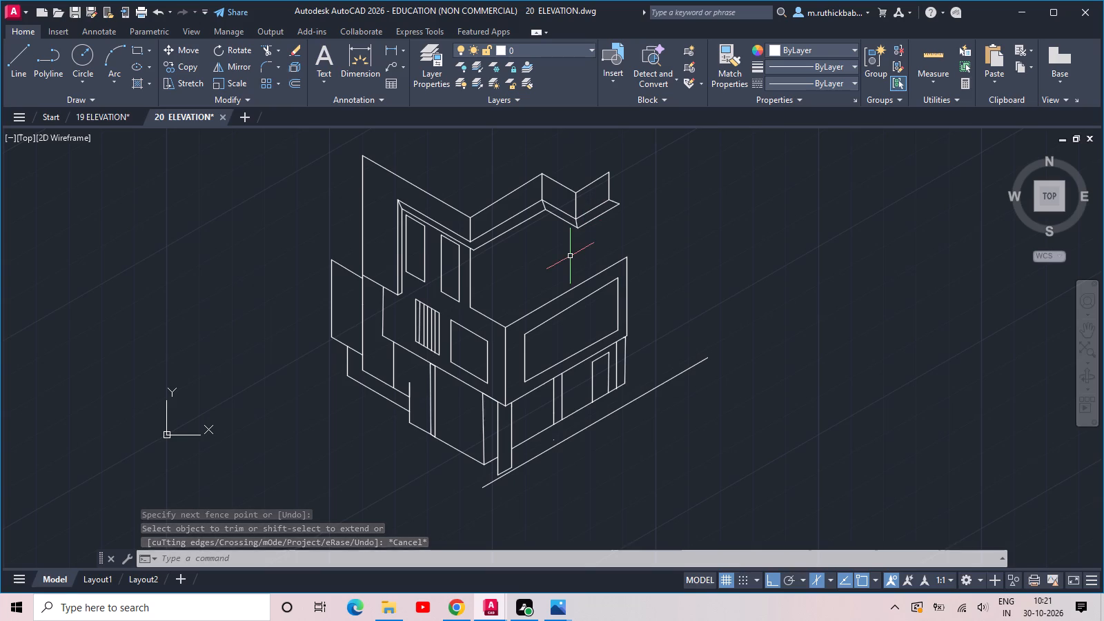
middle_click_drag(631, 335, 566, 374)
type("L")
key("space")
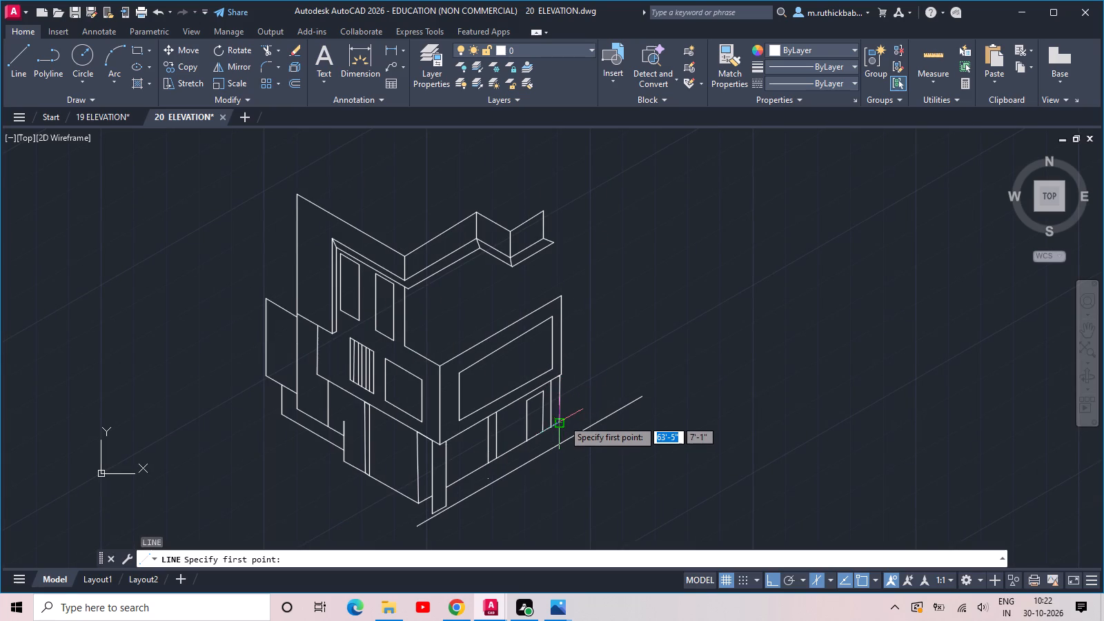
left_click(562, 422)
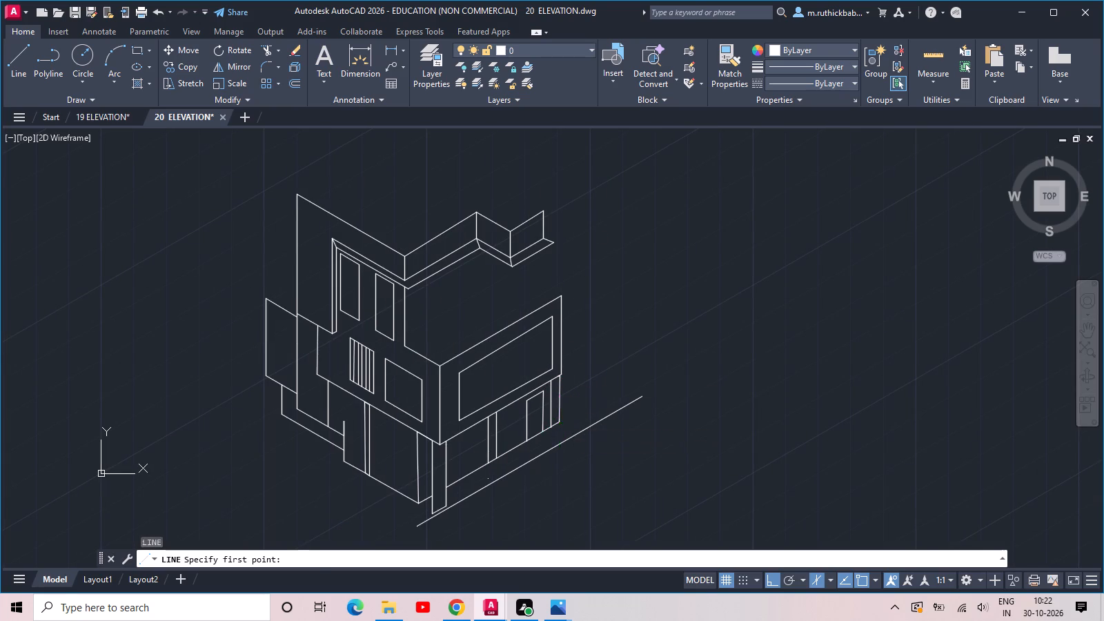
left_click(589, 404)
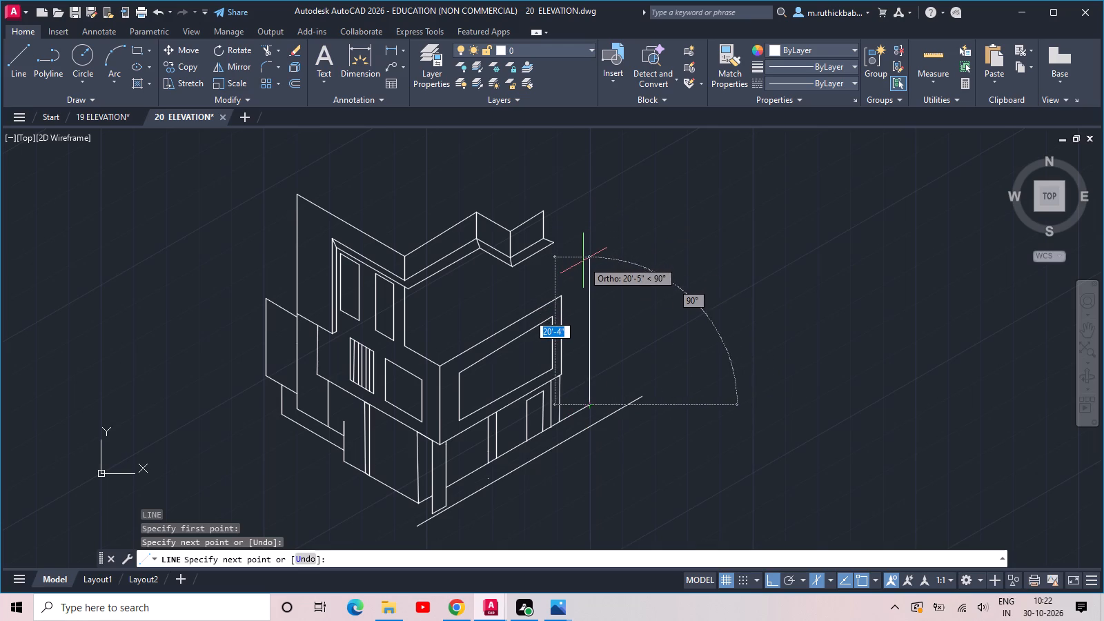
left_click(585, 217)
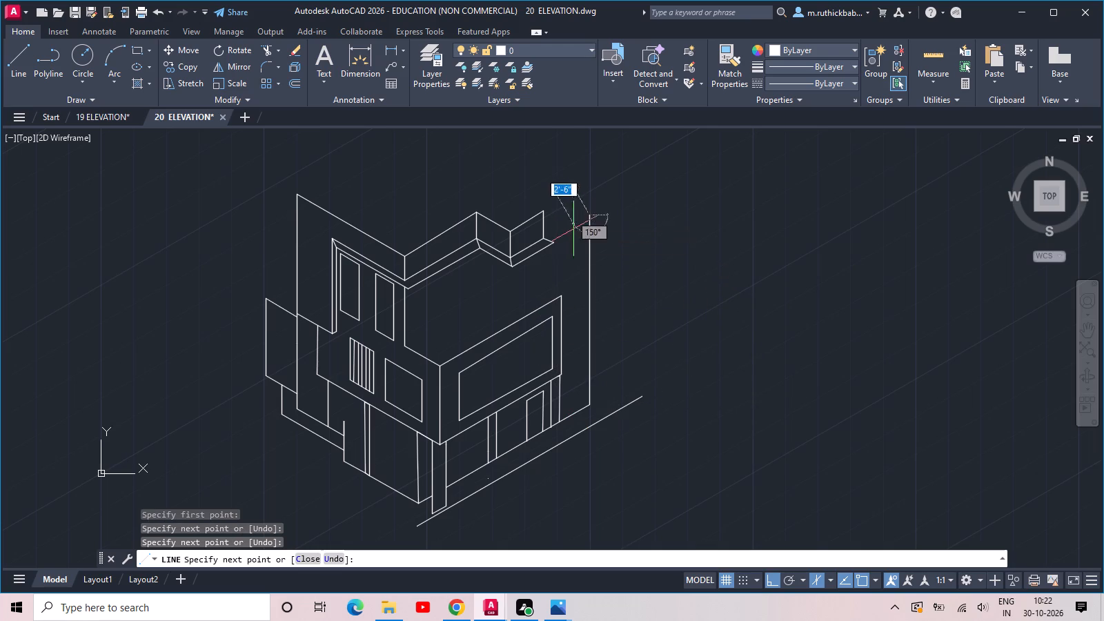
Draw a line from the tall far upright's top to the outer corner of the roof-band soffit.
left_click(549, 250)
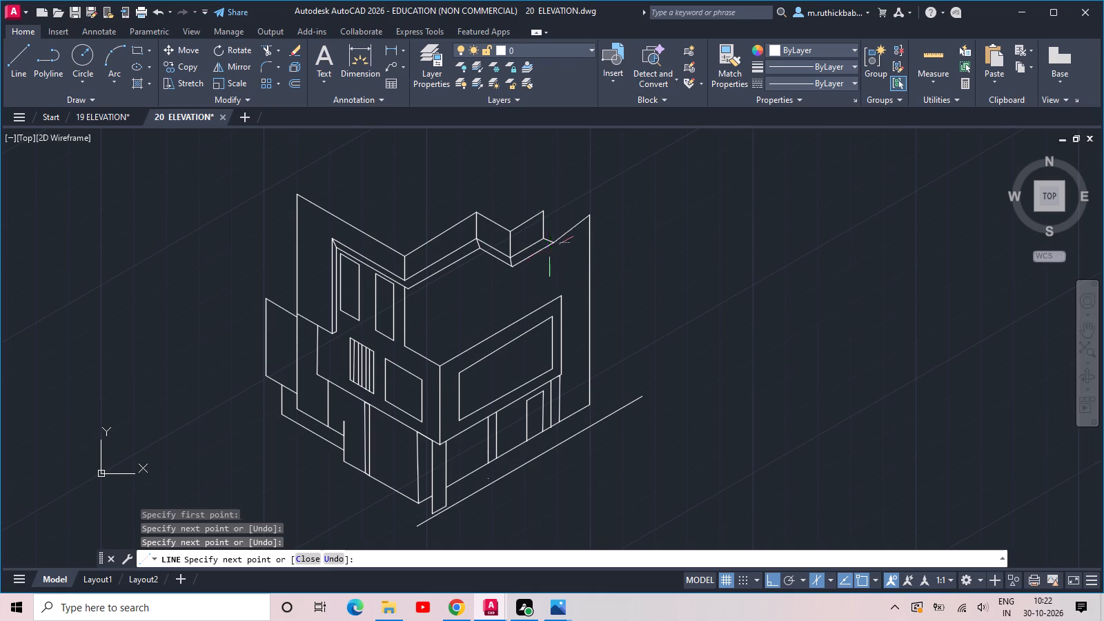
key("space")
Draw a line from the roof band's lower far corner to the top of the tall far upright.
key("space")
left_click(543, 240)
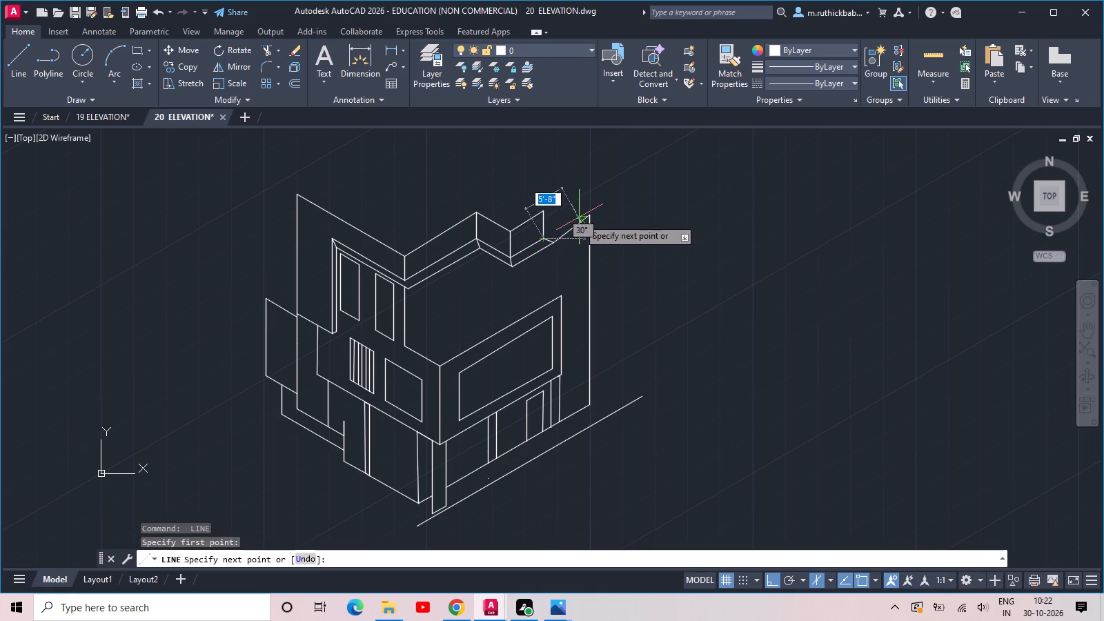
left_click(587, 217)
key("space")
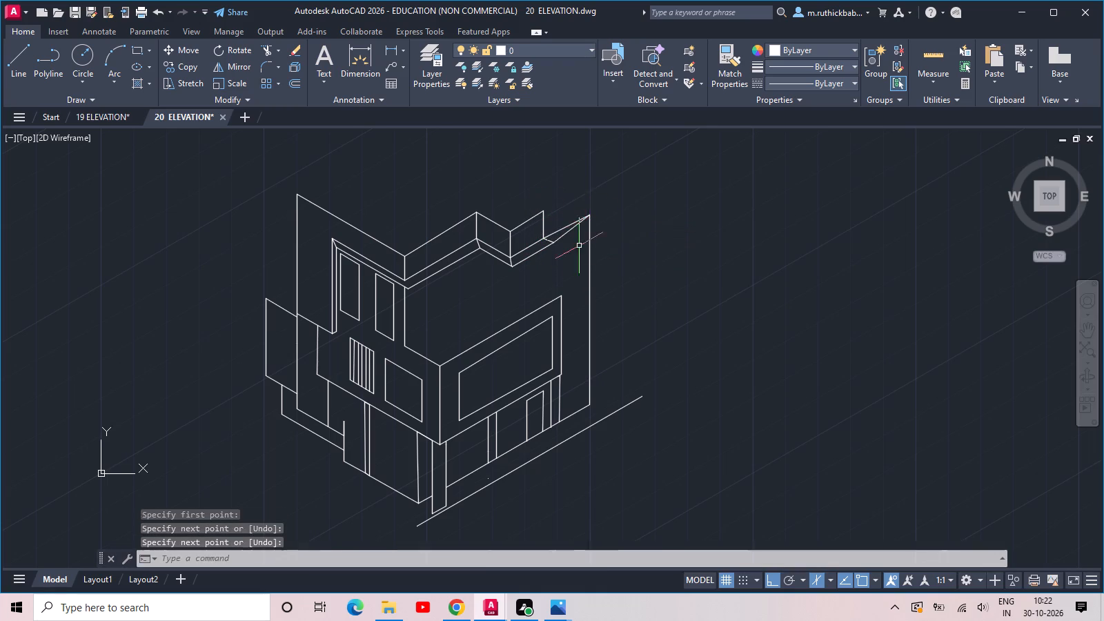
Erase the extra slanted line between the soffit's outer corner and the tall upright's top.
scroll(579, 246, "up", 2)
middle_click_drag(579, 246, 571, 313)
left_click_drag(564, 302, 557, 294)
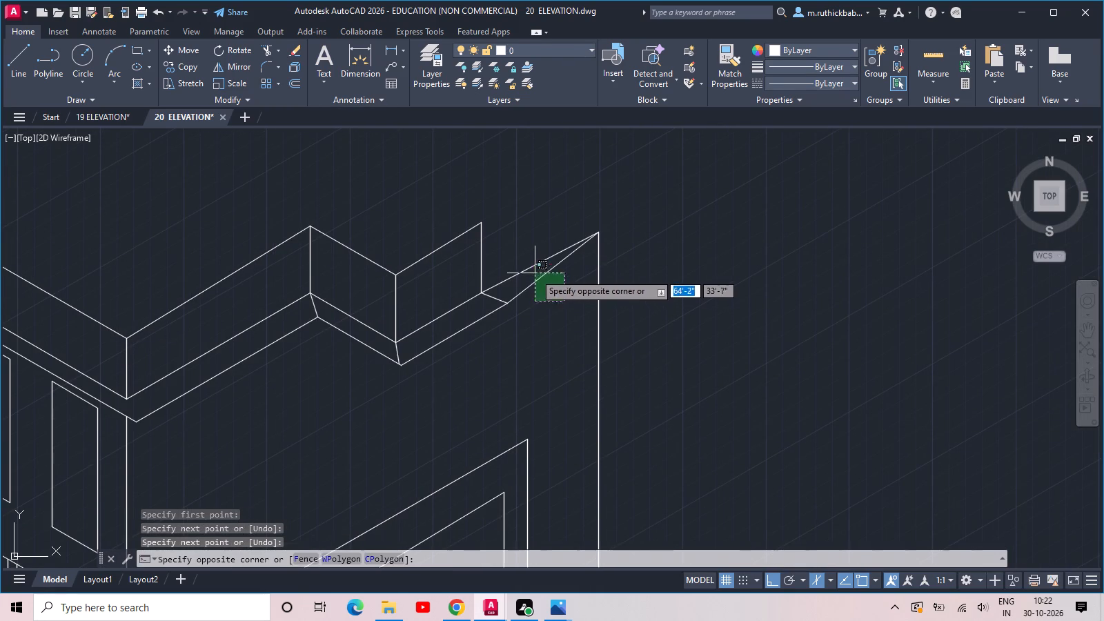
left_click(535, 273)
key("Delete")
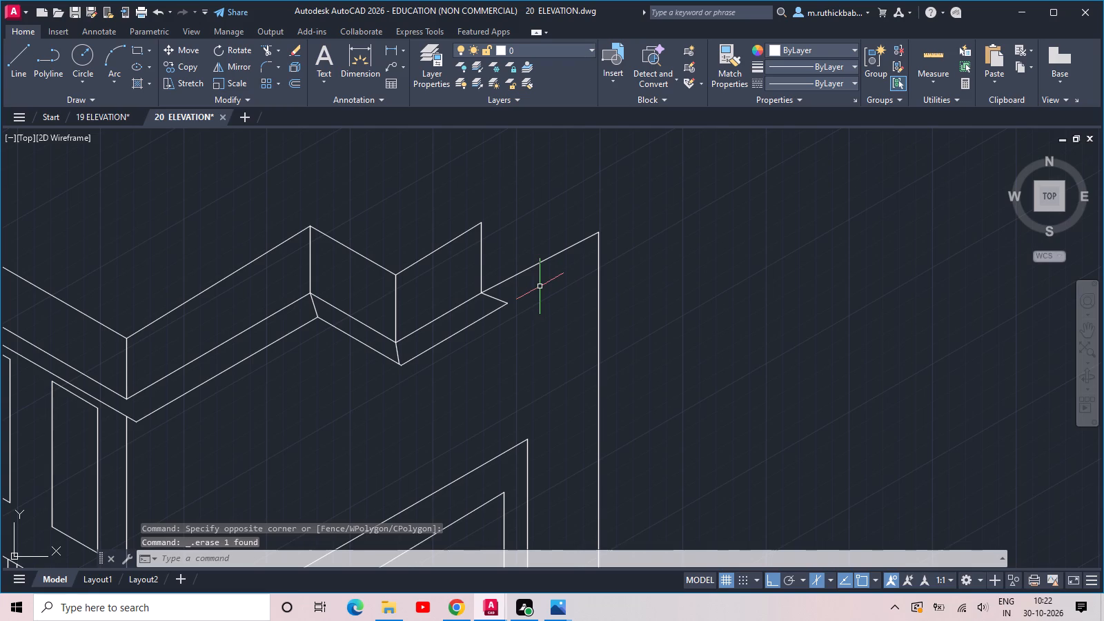
Continue the roof band's top edge about 7'-4" along the receding direction and close it down to the tall far upright's top.
type("L")
key("space")
left_click(485, 219)
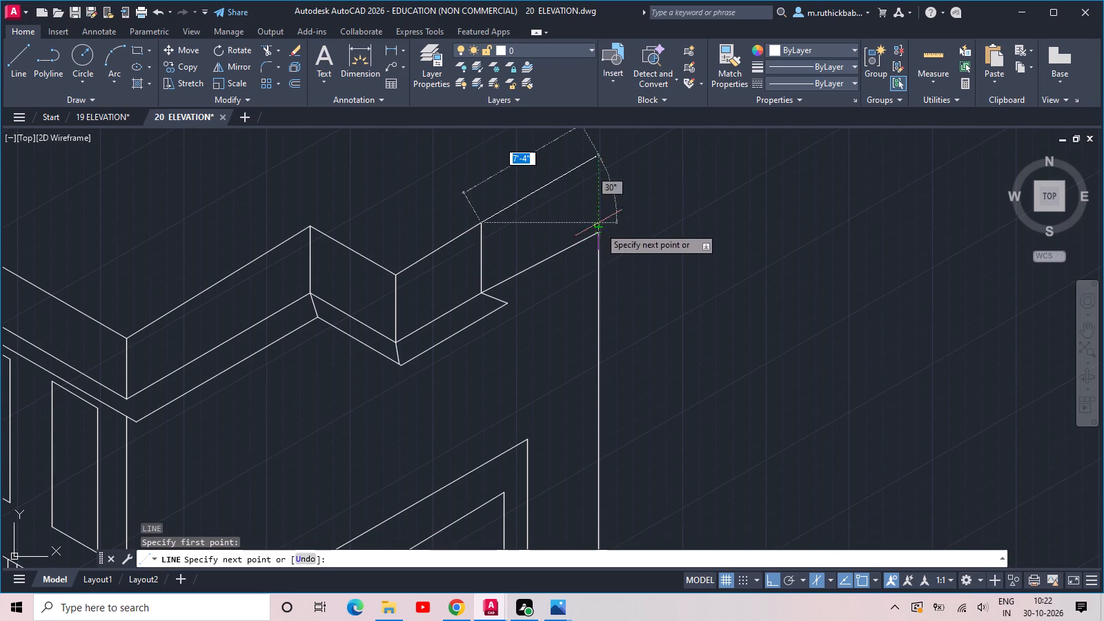
left_click(598, 157)
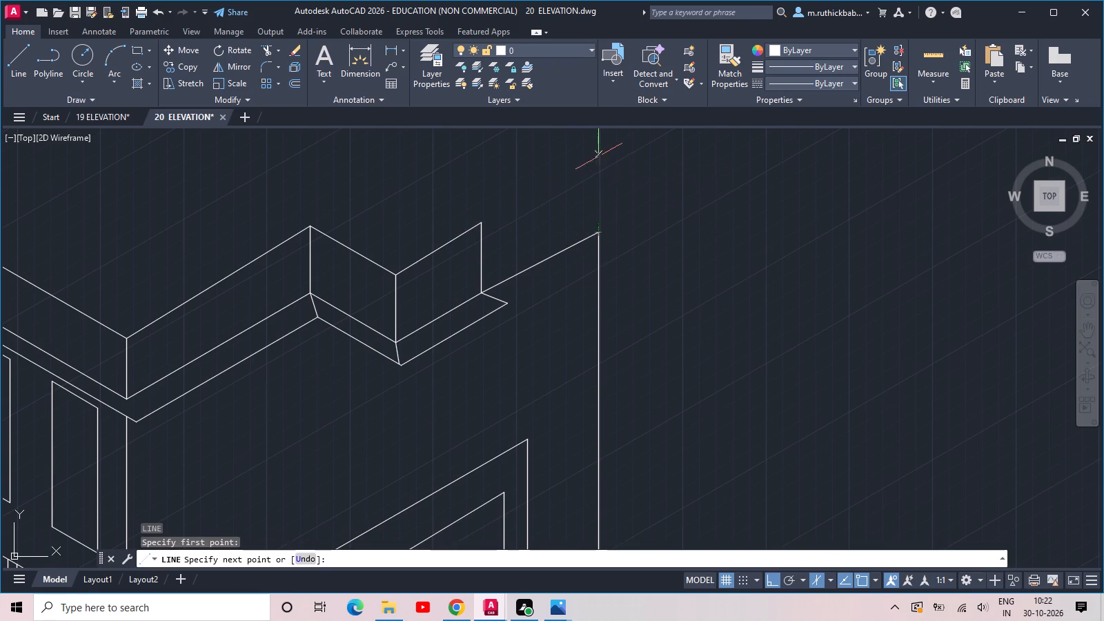
left_click(597, 235)
key("space")
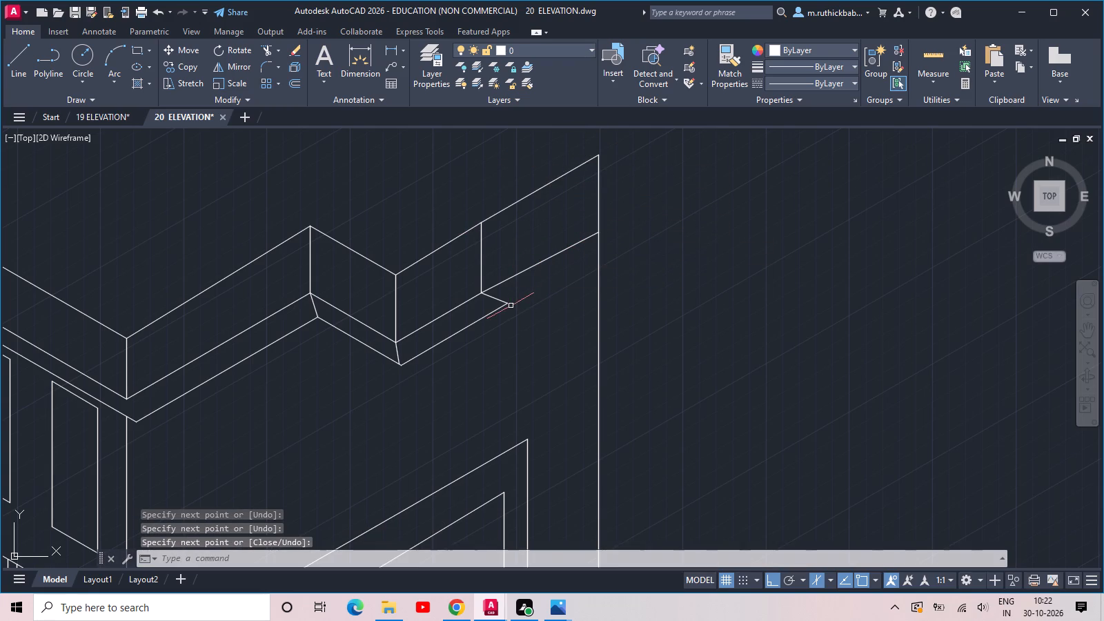
Draw a receding line about 8'-1" long from the soffit's outer corner past the tall far upright.
key("space")
left_click(510, 302)
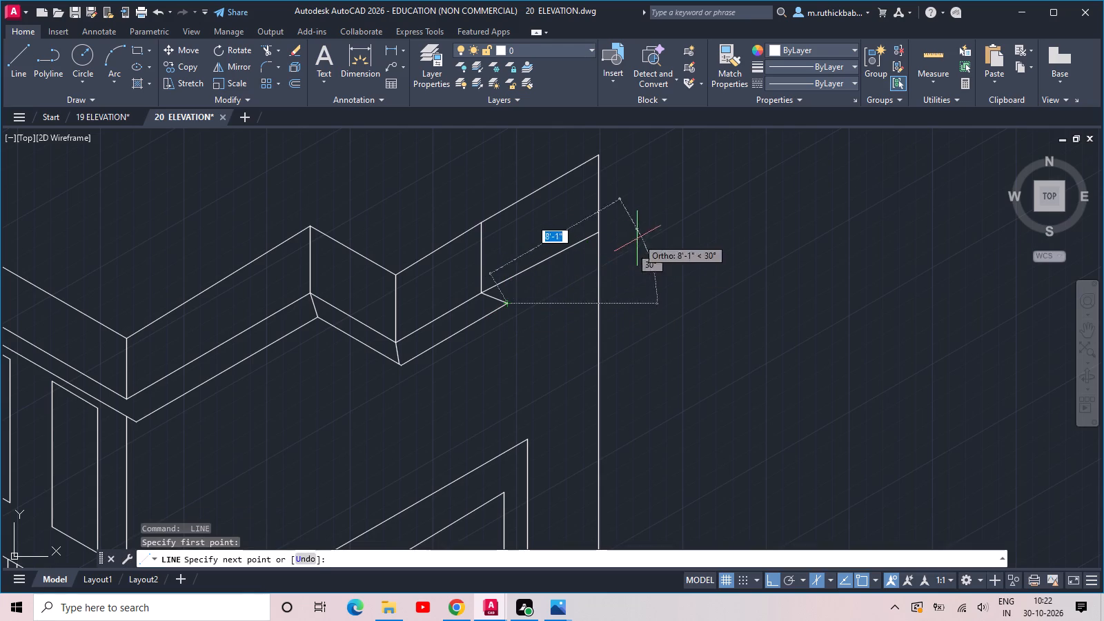
left_click(638, 238)
key("Escape")
Trim the soffit line where it overshoots the tall far upright.
scroll(629, 243, "up", 2)
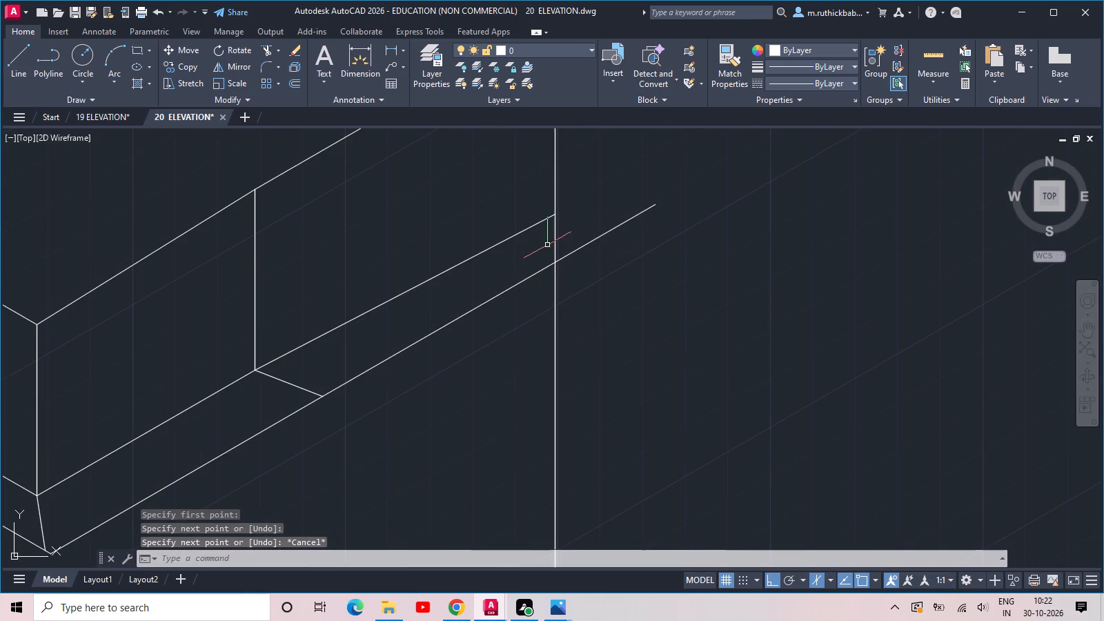
type("TR")
key("space")
key("space")
left_click(653, 274)
left_click(618, 196)
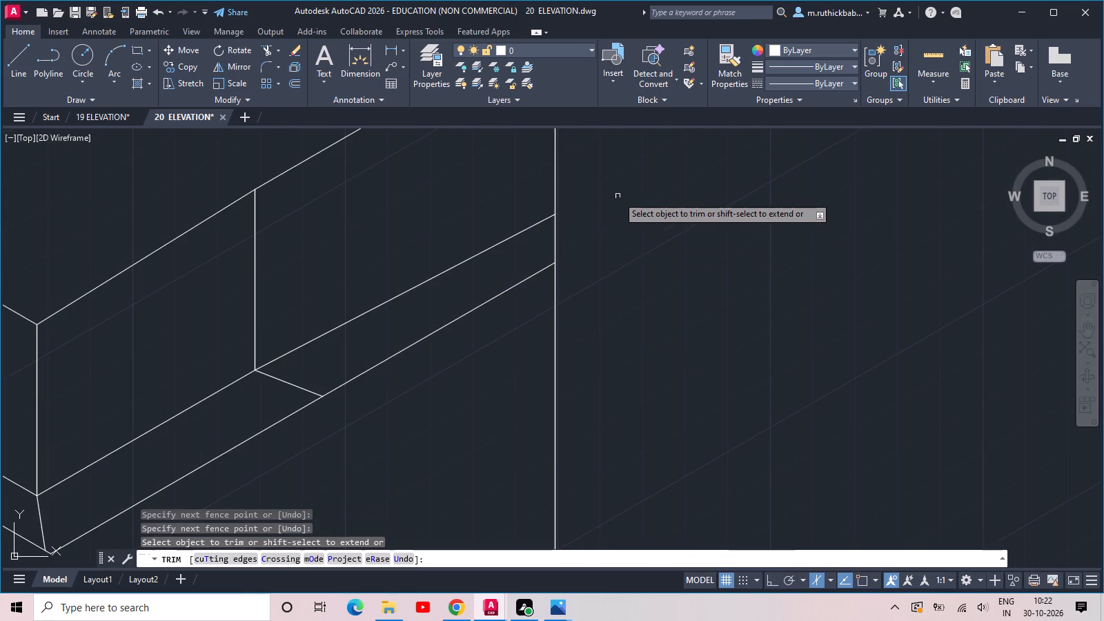
scroll(618, 196, "down", 3)
key("Escape")
Trim away the roof band's former end vertical and the short soffit connector below it.
key("space")
left_click_drag(506, 223, 500, 230)
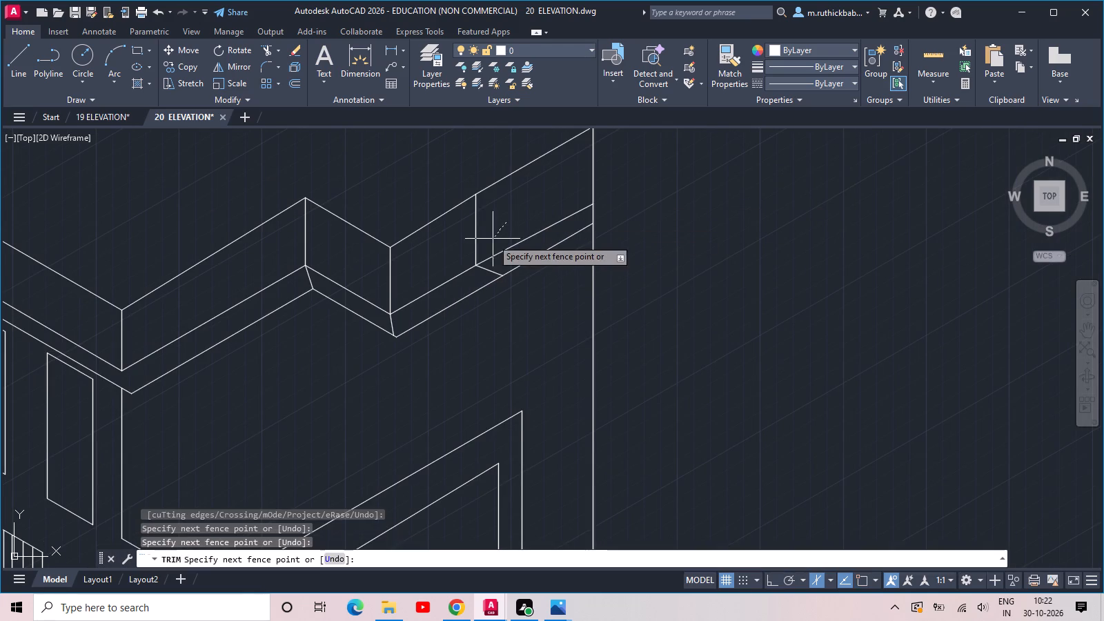
left_click(457, 242)
left_click(495, 268)
left_click(481, 271)
scroll(481, 273, "down", 3)
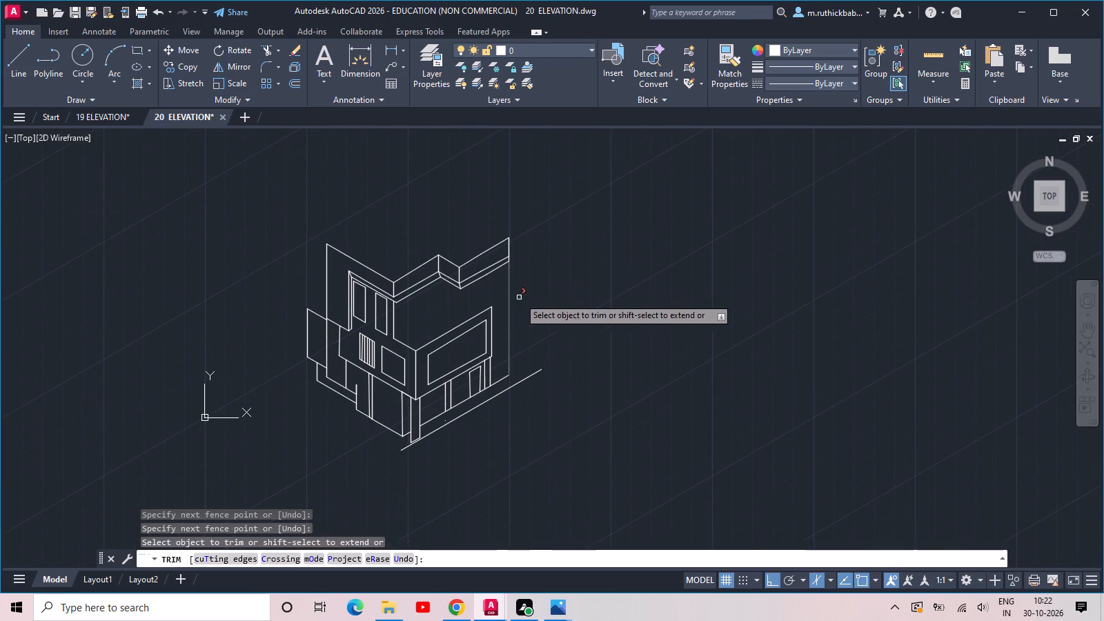
Draw a narrow three-sided panel outline between the projecting window box's outer edge and the tall far upright.
key("Escape")
scroll(500, 329, "up", 2)
key("l")
key("space")
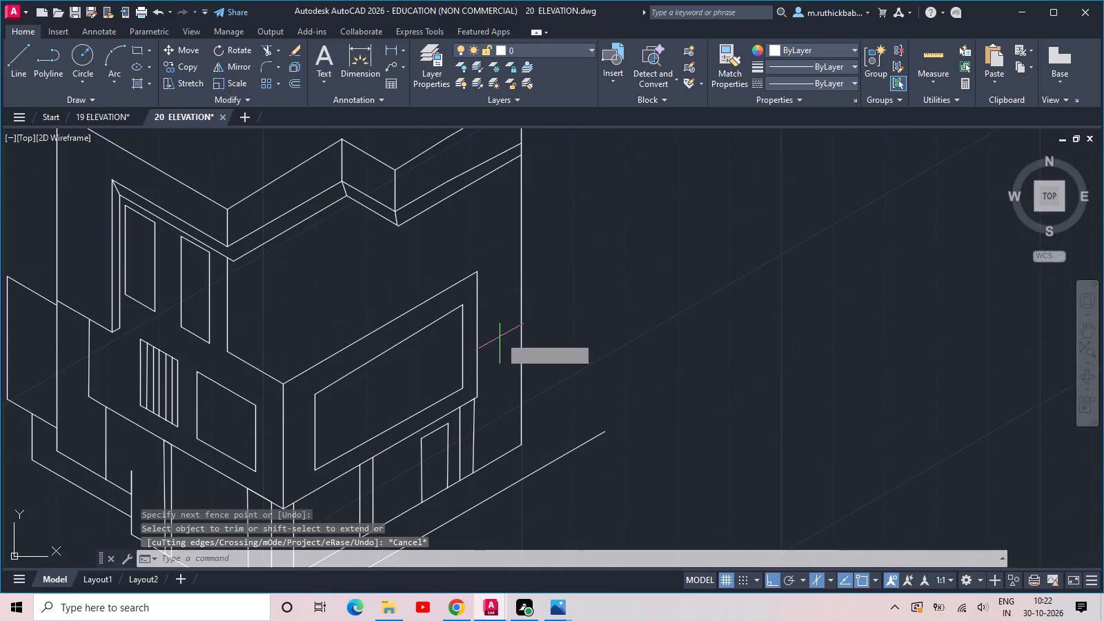
left_click(475, 435)
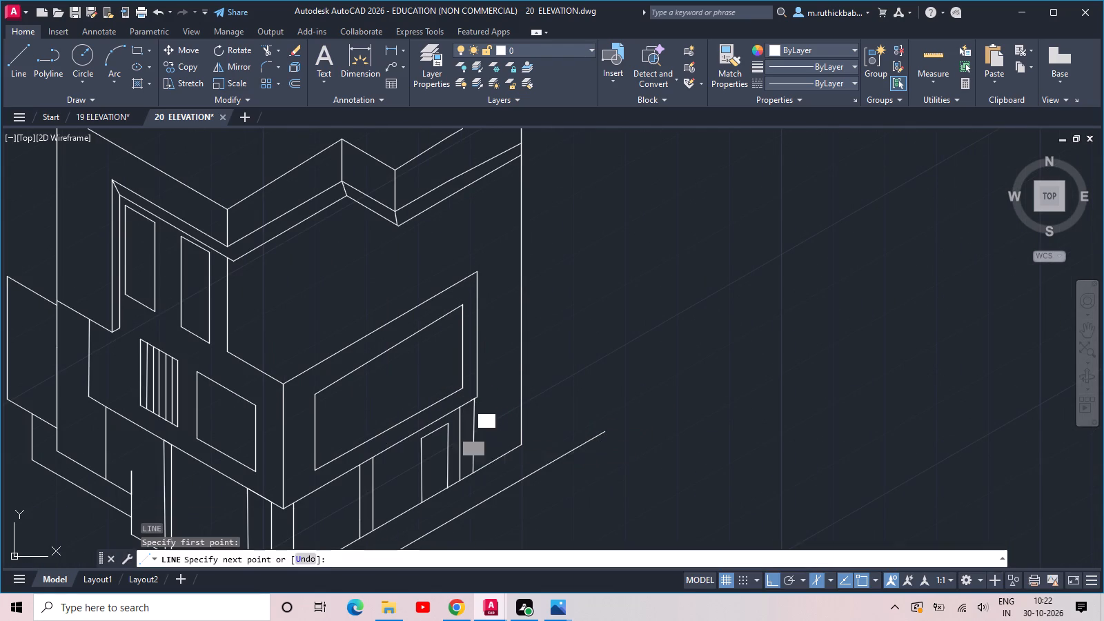
left_click(512, 414)
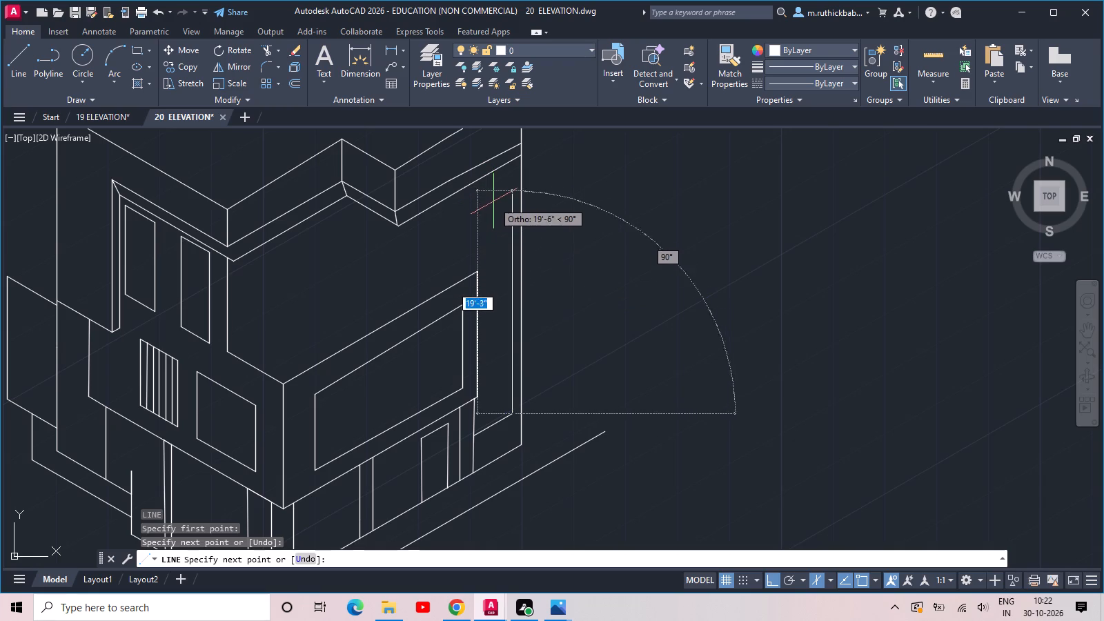
left_click(504, 282)
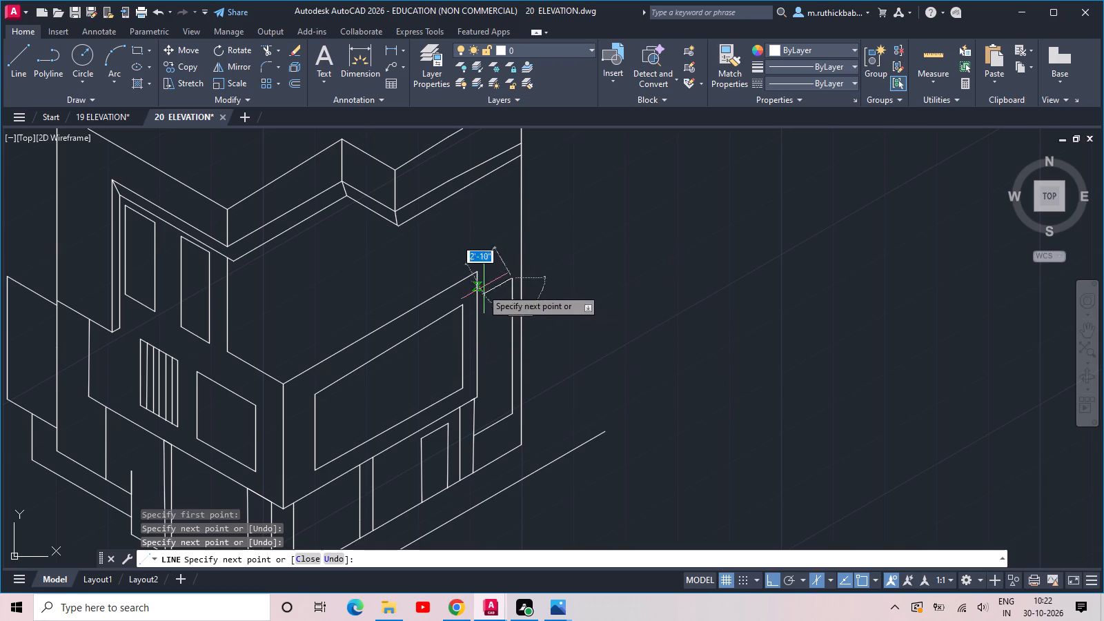
left_click(478, 294)
key("space")
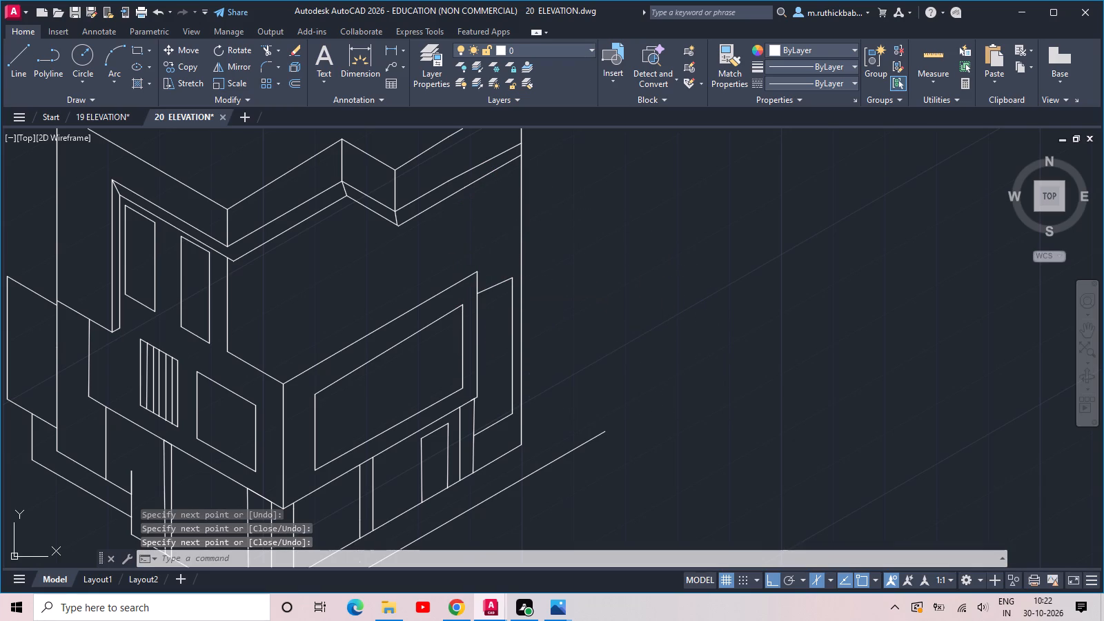
Draw a receding line from just below the window box's top outer corner, running past the tall far upright.
key("space")
scroll(484, 281, "up", 1)
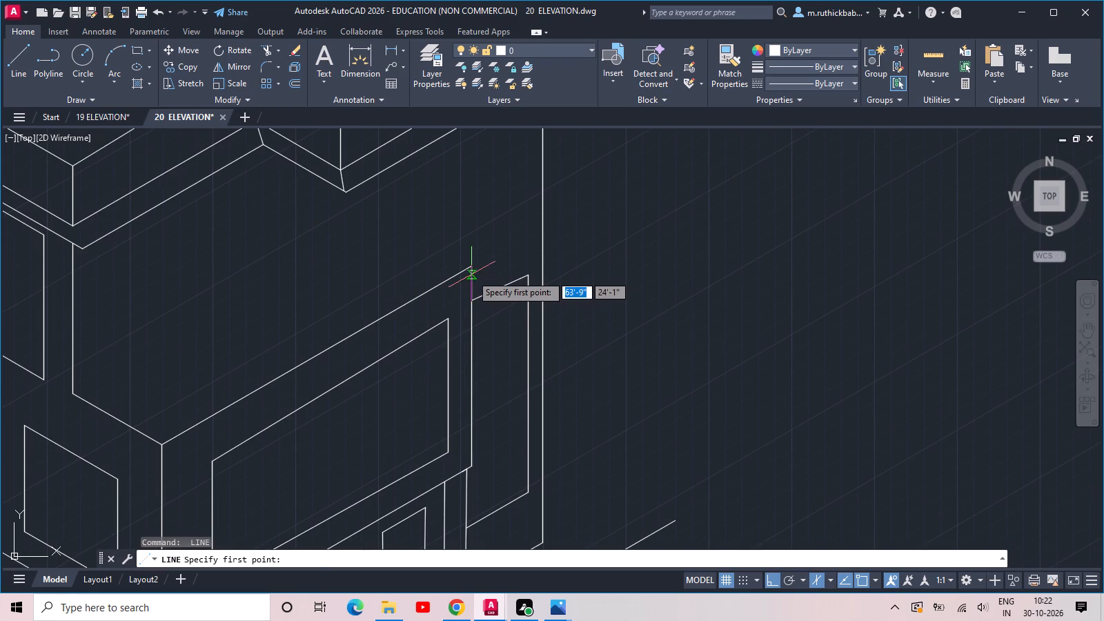
left_click(471, 275)
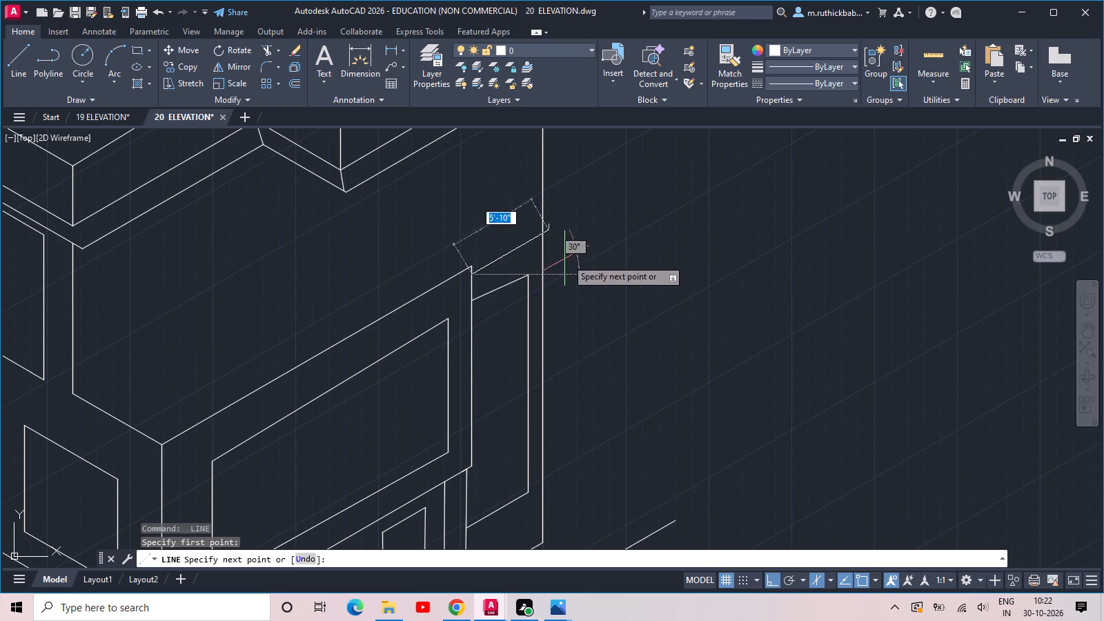
left_click(630, 248)
key("space")
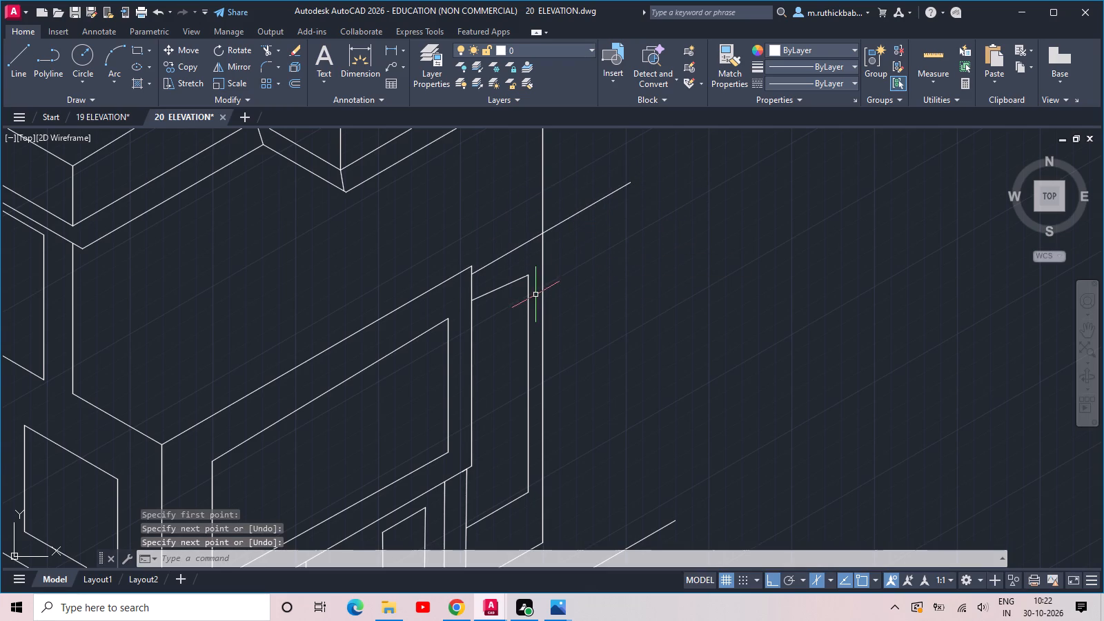
Trim the new receding line where it overshoots the tall far upright.
key("t")
key("r")
key("space")
key("space")
left_click(576, 246)
left_click(571, 187)
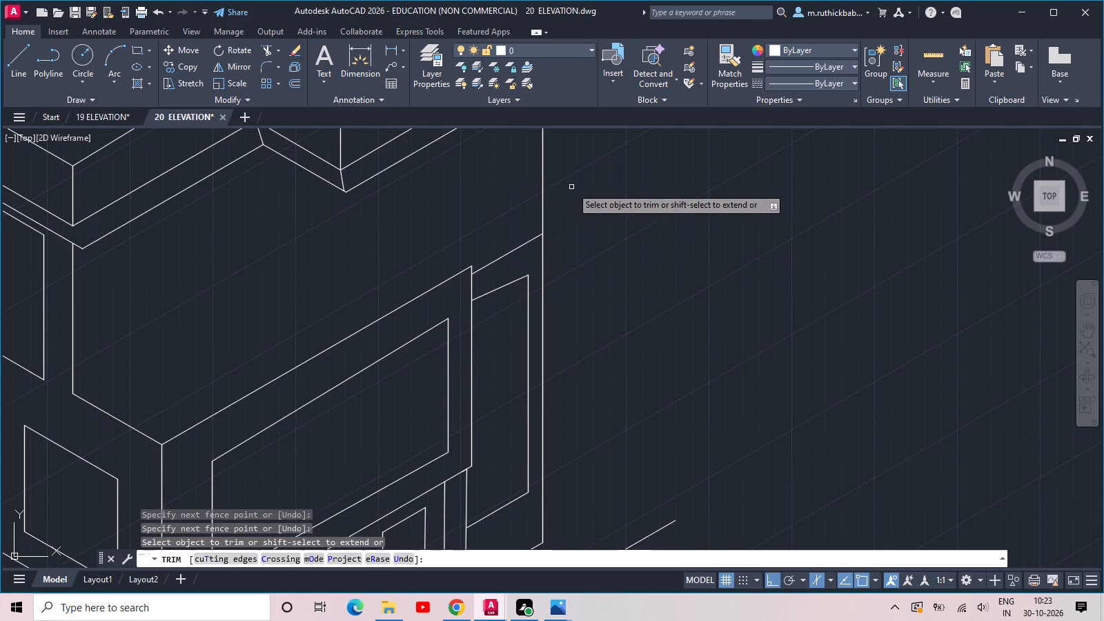
scroll(571, 201, "down", 1)
key("Escape")
Stretch the narrow panel's upper outer corner up about 4" so its top edge follows the receding direction.
middle_click_drag(552, 251, 531, 322)
scroll(529, 319, "up", 2)
left_click(523, 313)
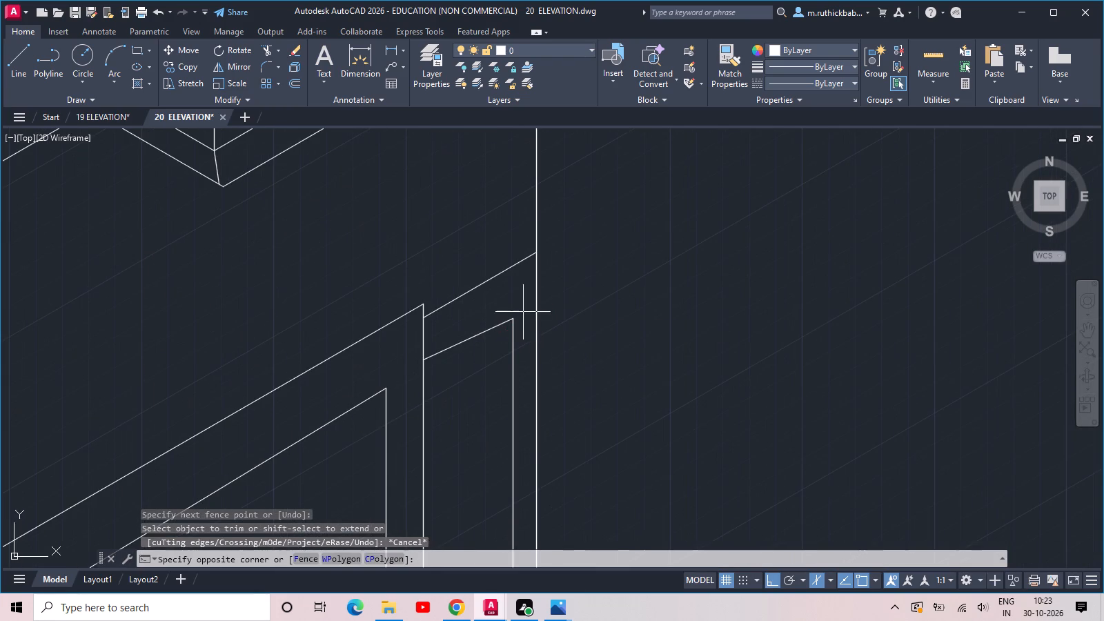
left_click(506, 335)
left_click(512, 320)
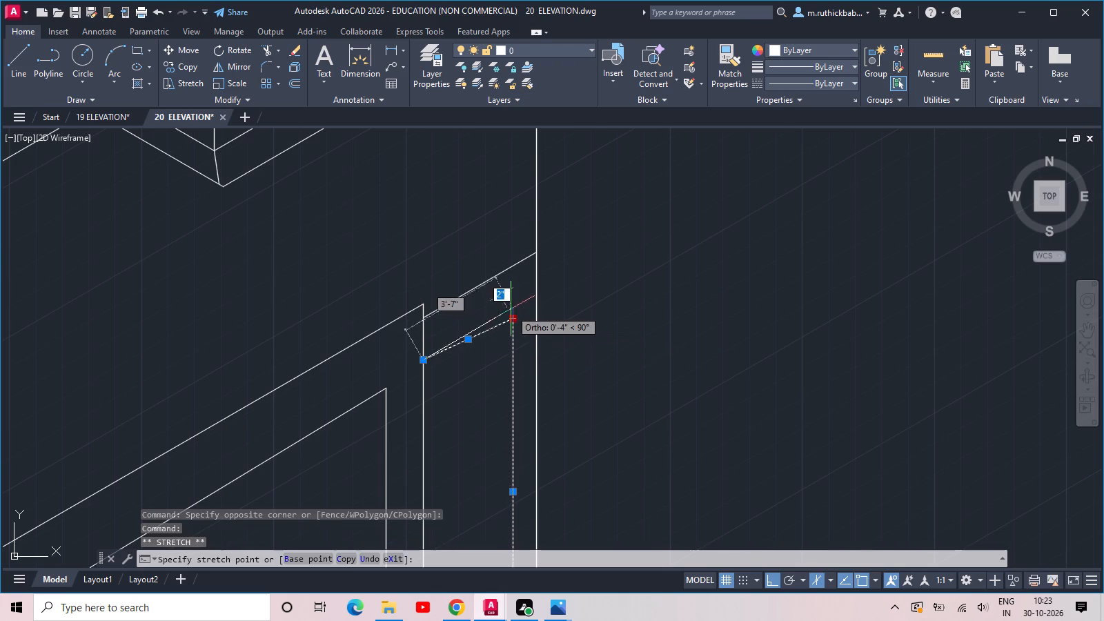
left_click(511, 308)
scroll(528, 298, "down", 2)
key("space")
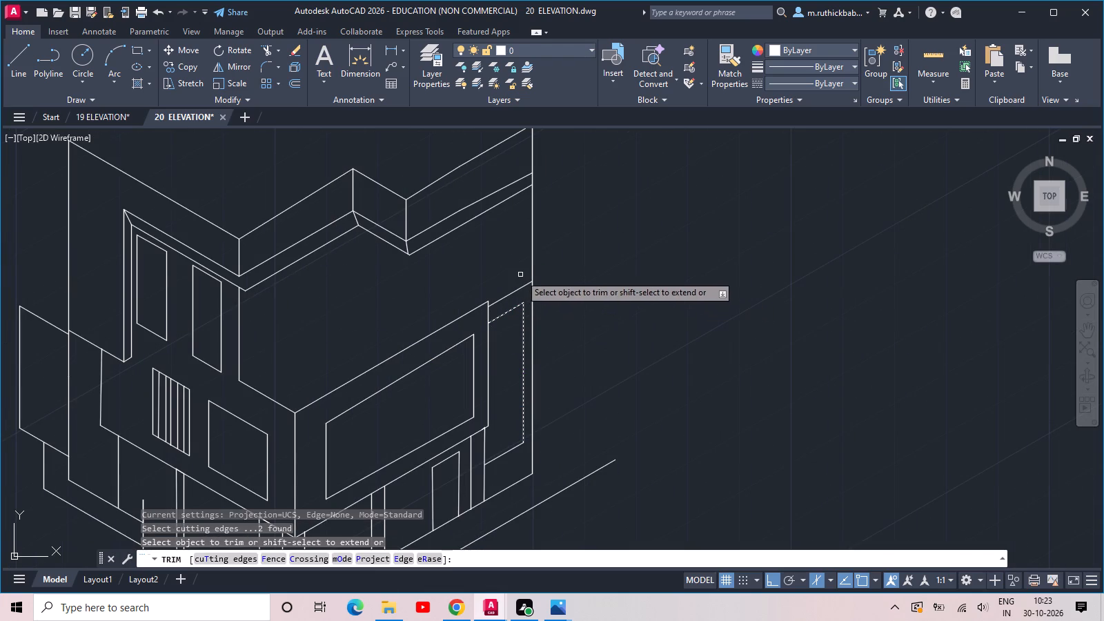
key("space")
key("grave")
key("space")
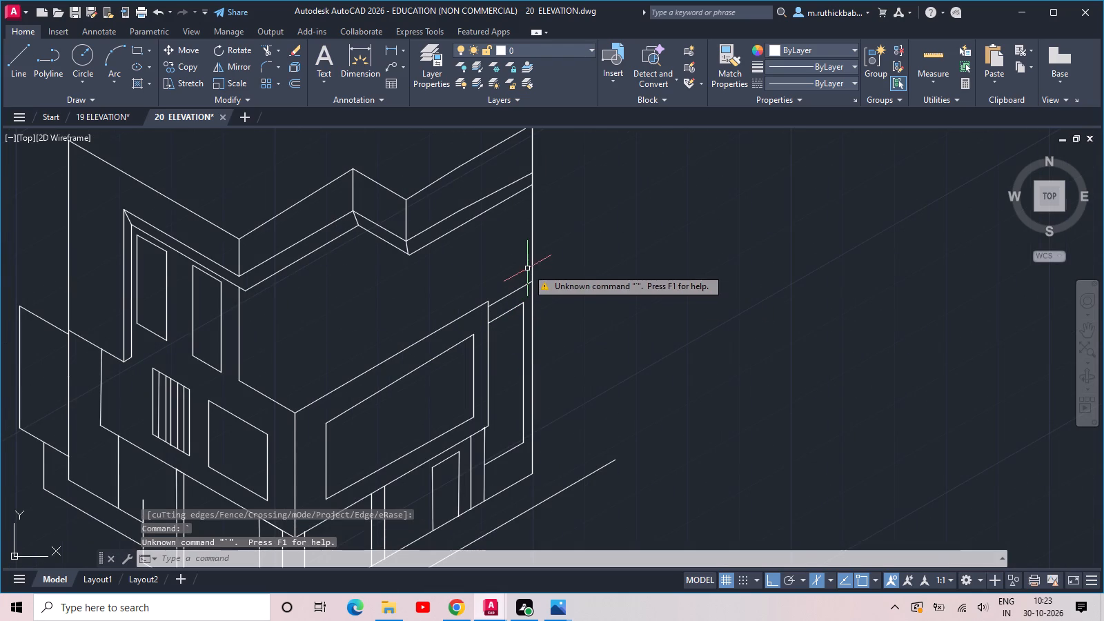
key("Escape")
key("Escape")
Draw a ledge above the narrow panel: a short upright from the window box's top edge, continued along the receding direction to the far upright.
middle_click_drag(526, 246, 521, 328)
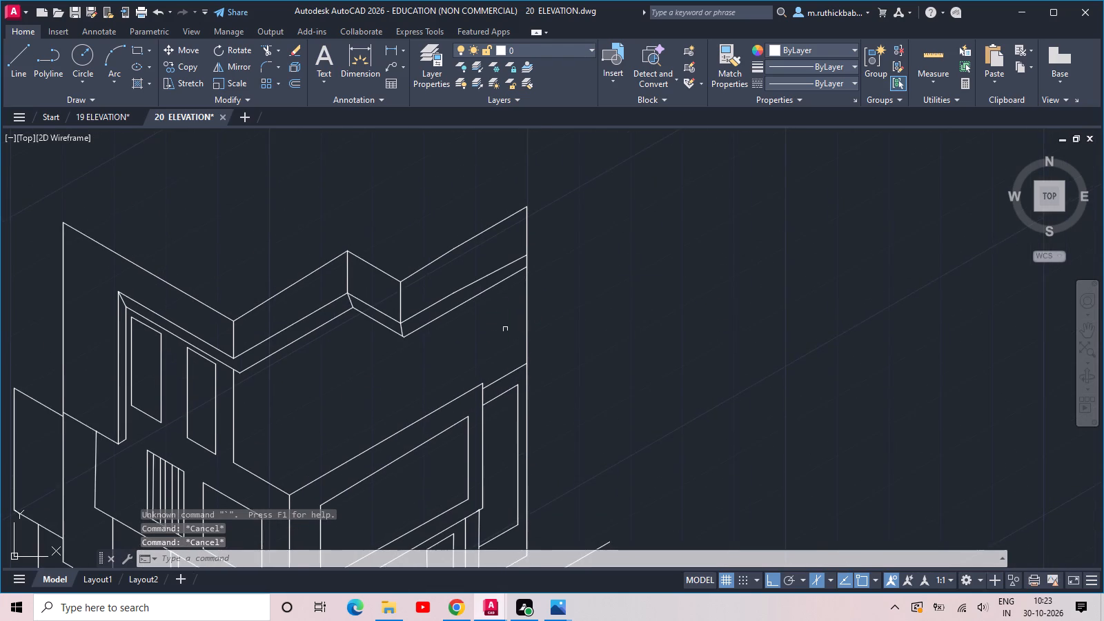
scroll(504, 329, "up", 1)
key("l")
key("space")
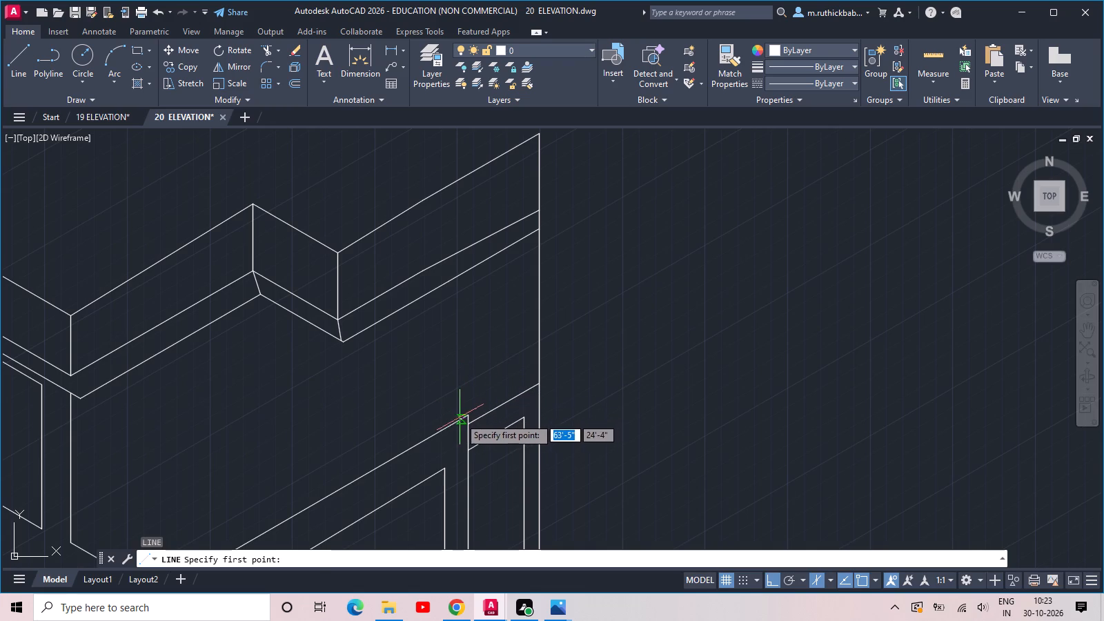
left_click(459, 417)
left_click(459, 401)
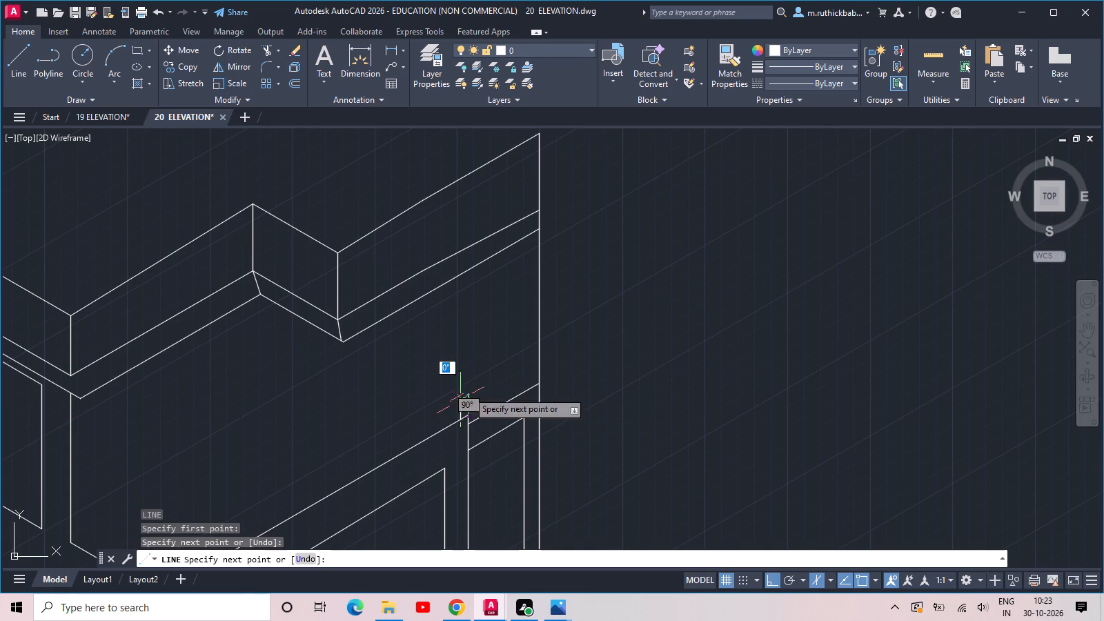
left_click(540, 357)
key("space")
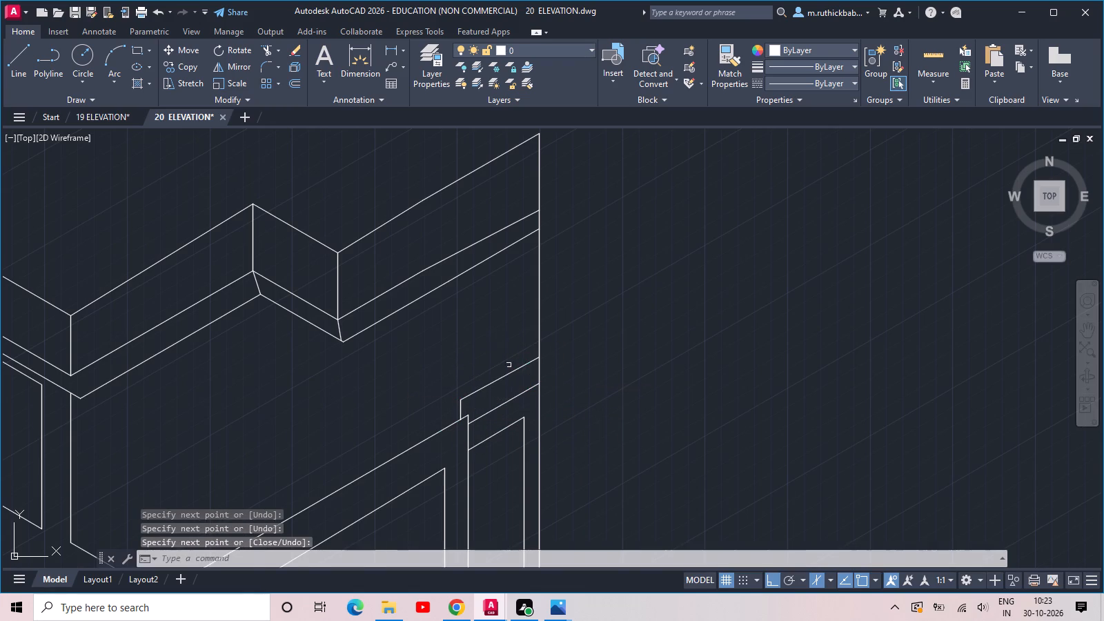
Draw the first upright bar, about 7' tall, from the ledge's top edge near its inner end to the soffit line.
key("space")
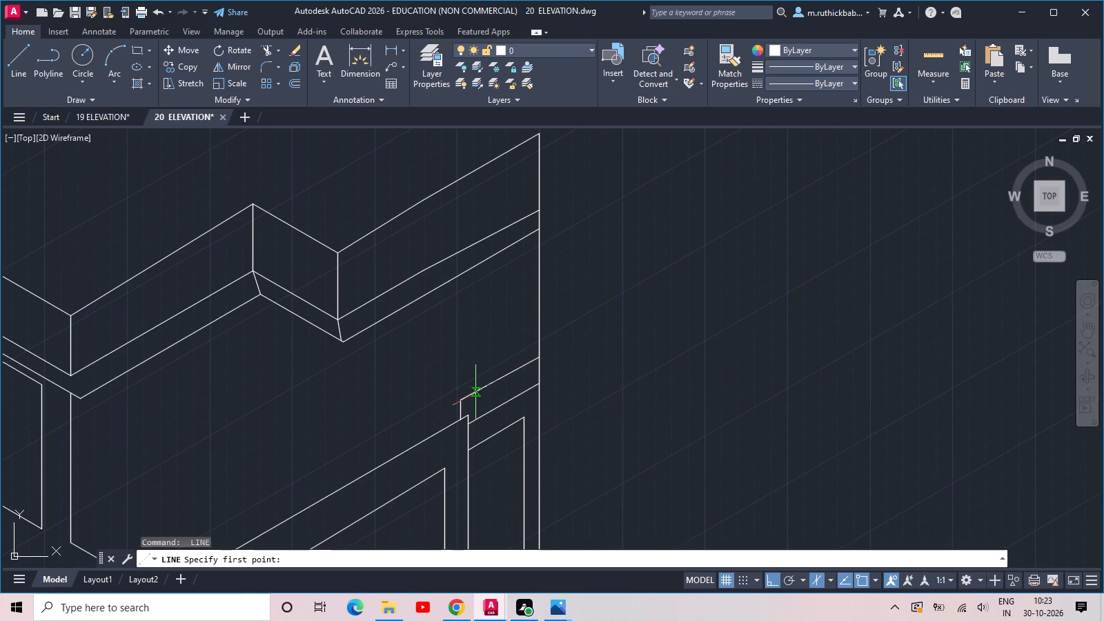
left_click_drag(473, 393, 472, 351)
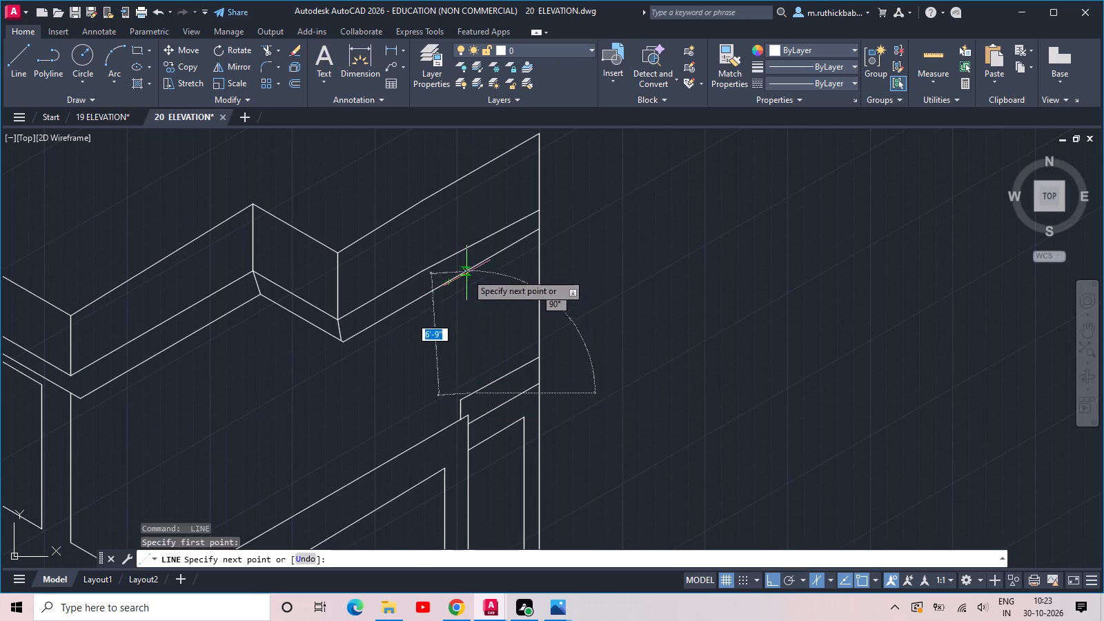
left_click(475, 264)
key("c")
key("space")
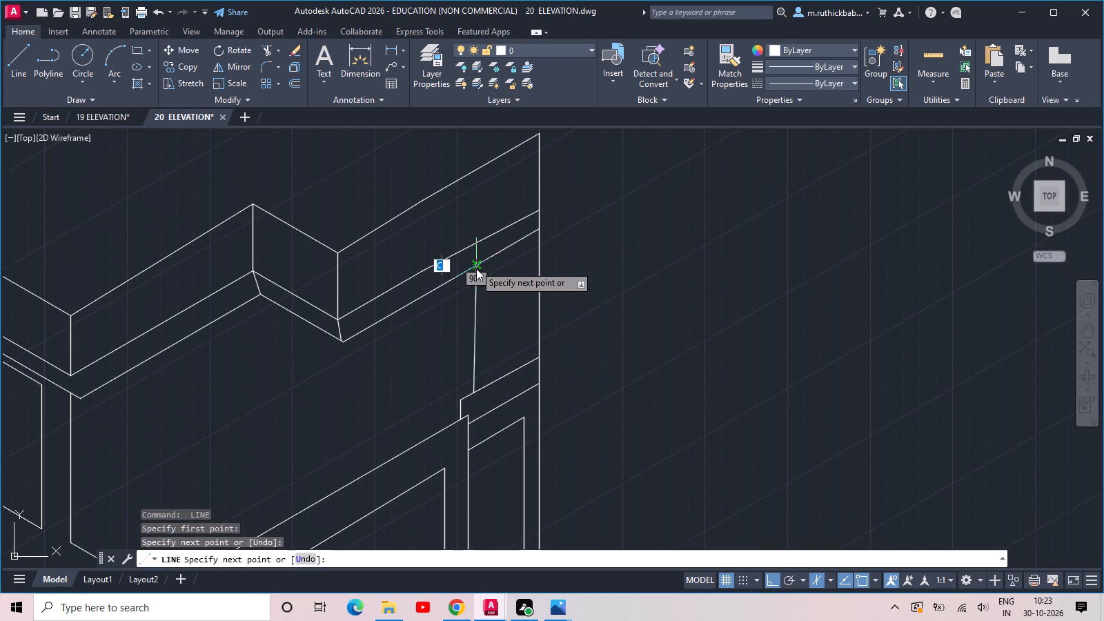
key("space")
key("Escape")
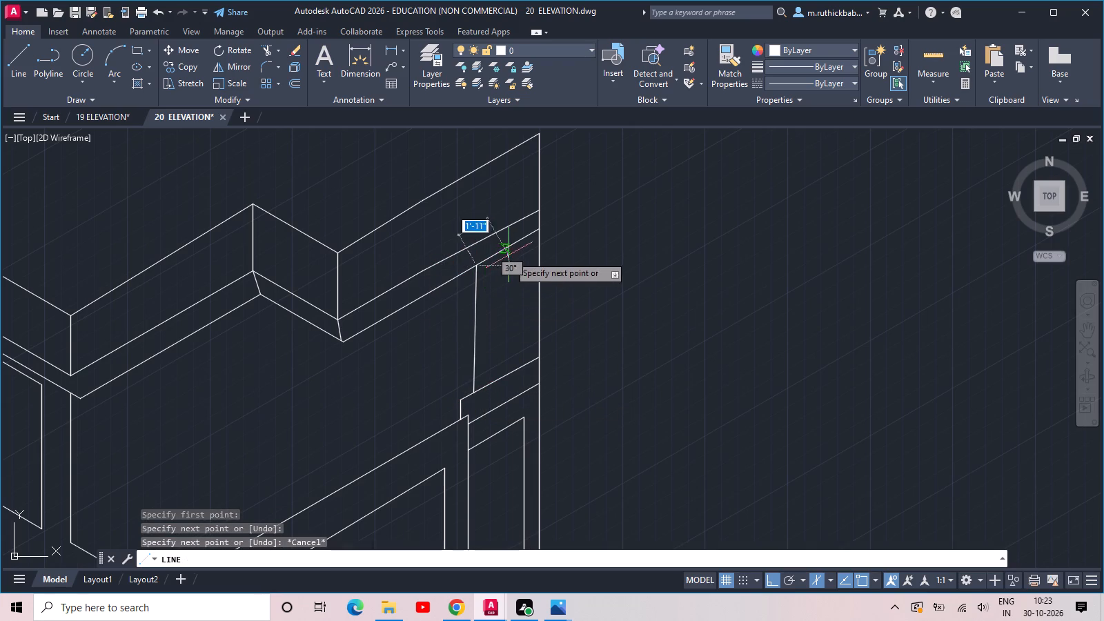
Continue along the soffit line and ledge with two more upright bars beyond the first, replacing the slanted third bar with a vertical one.
left_click(487, 264)
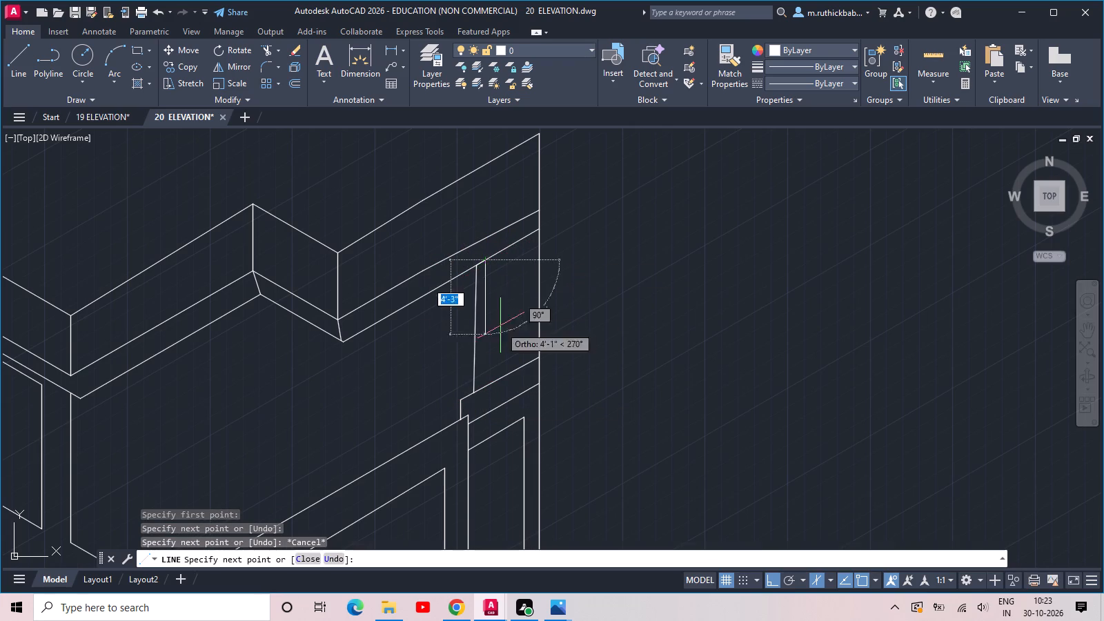
left_click(486, 400)
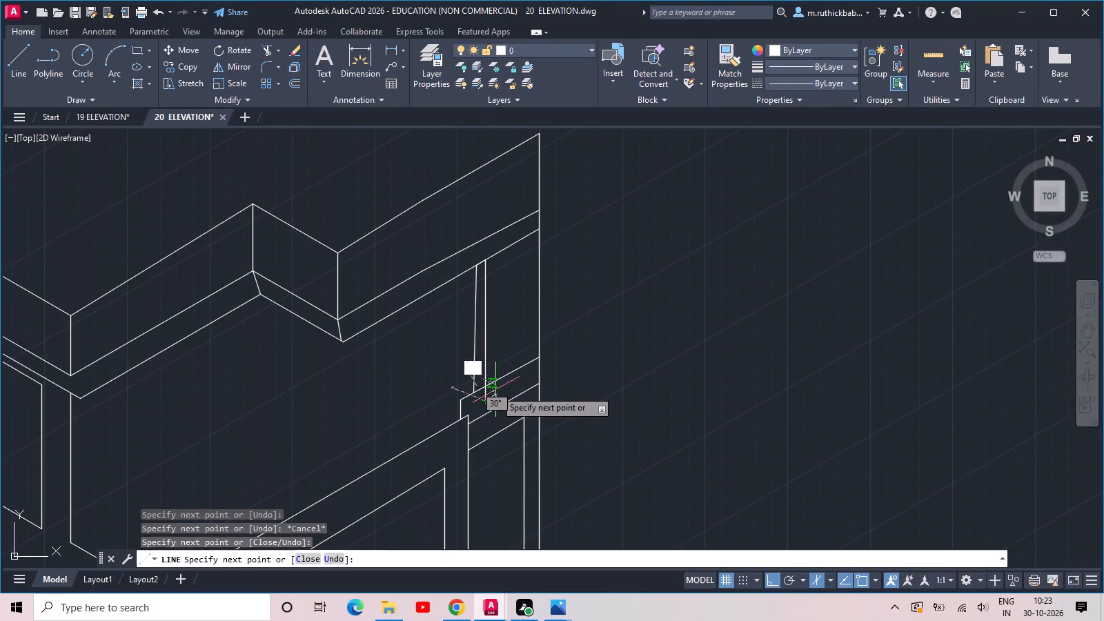
left_click(484, 384)
left_click(497, 377)
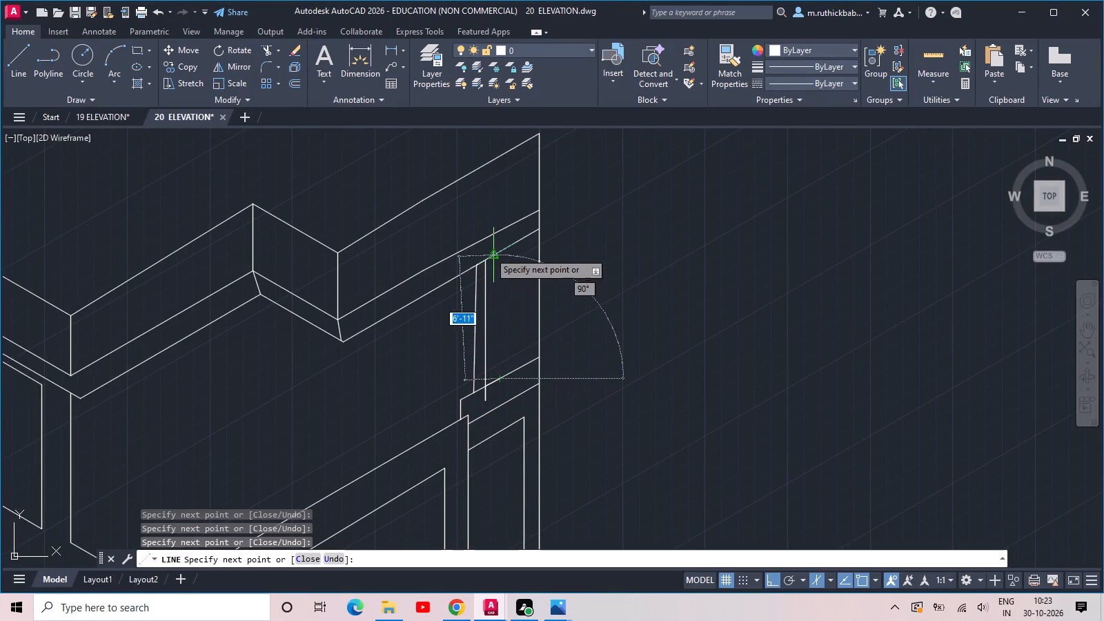
left_click(497, 241)
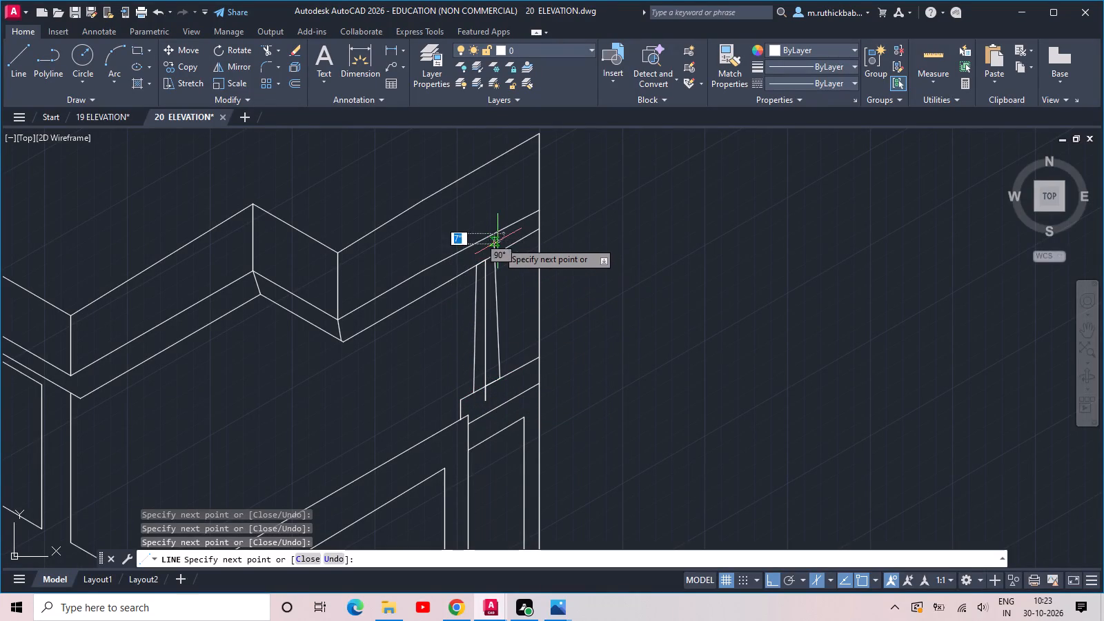
key("ctrl+z")
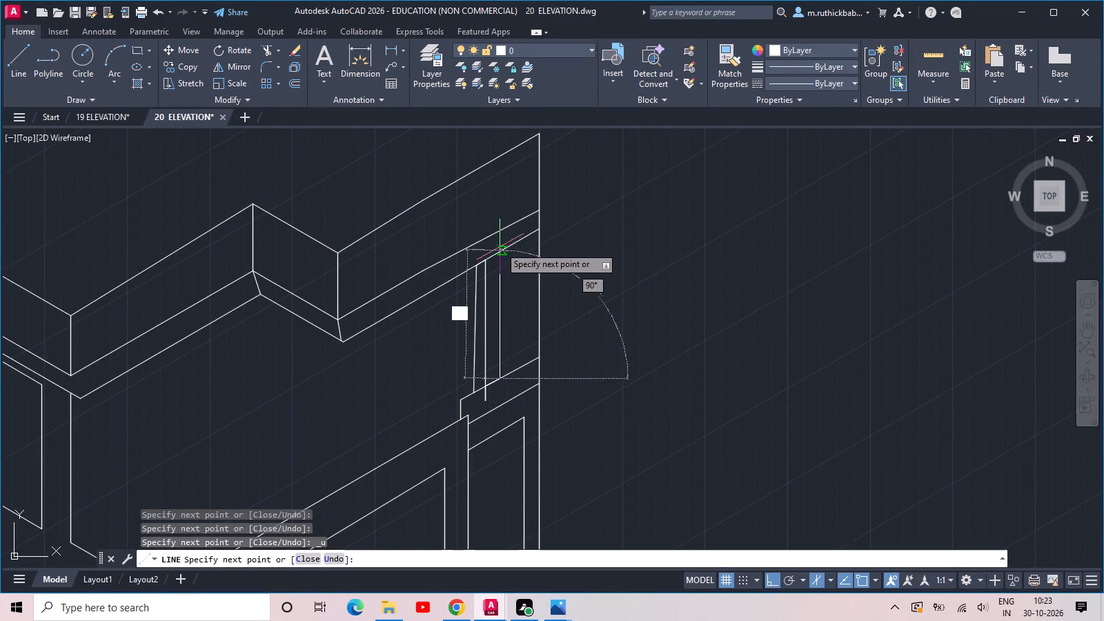
scroll(498, 243, "up", 2)
left_click(497, 239)
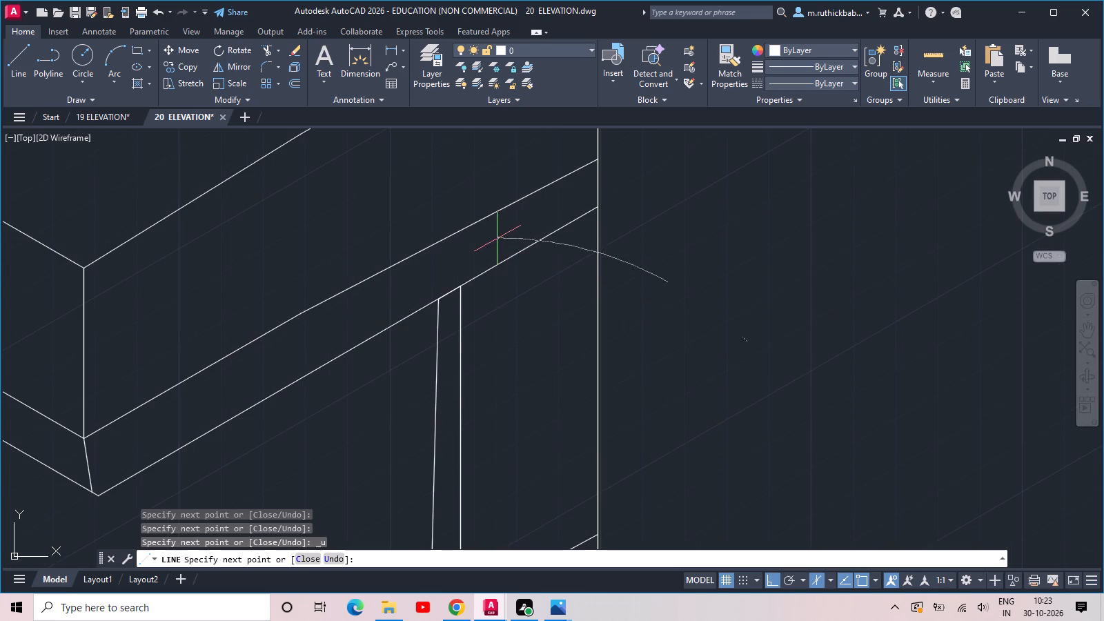
left_click(501, 264)
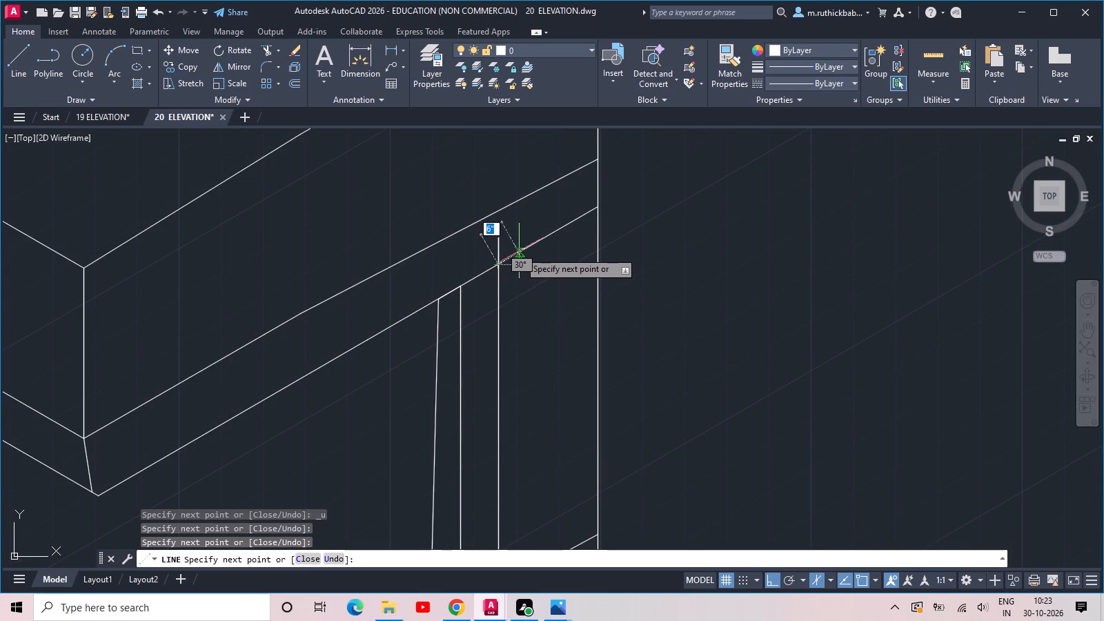
left_click(532, 244)
Add two more vertical bars between the soffit line and the ledge, ending just before the tall far upright.
scroll(538, 295, "down", 1)
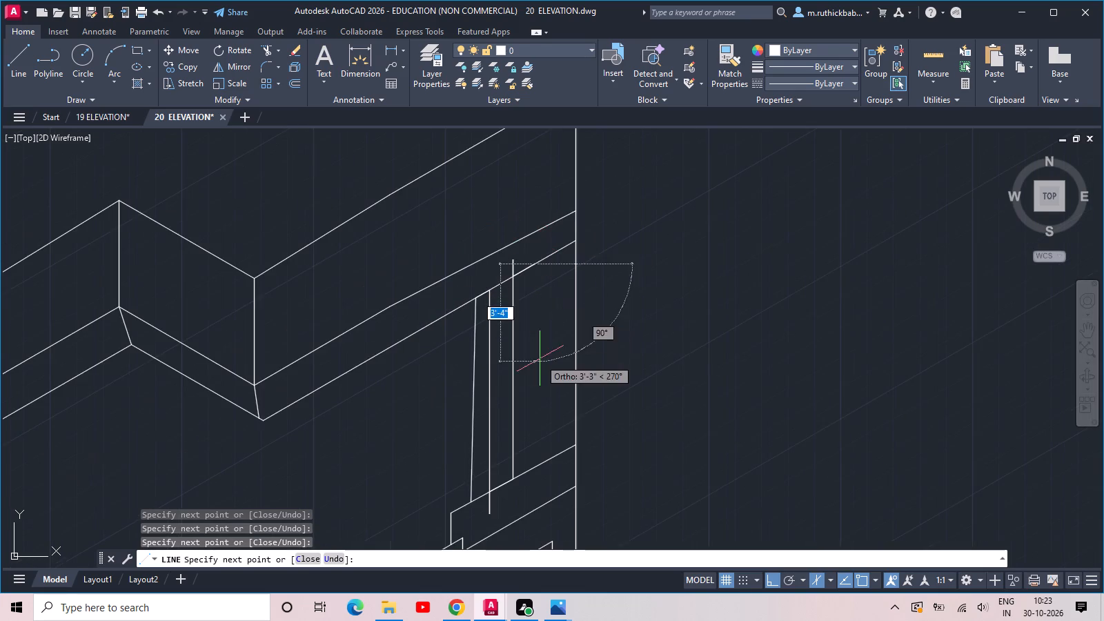
middle_click_drag(539, 359, 533, 275)
left_click(530, 413)
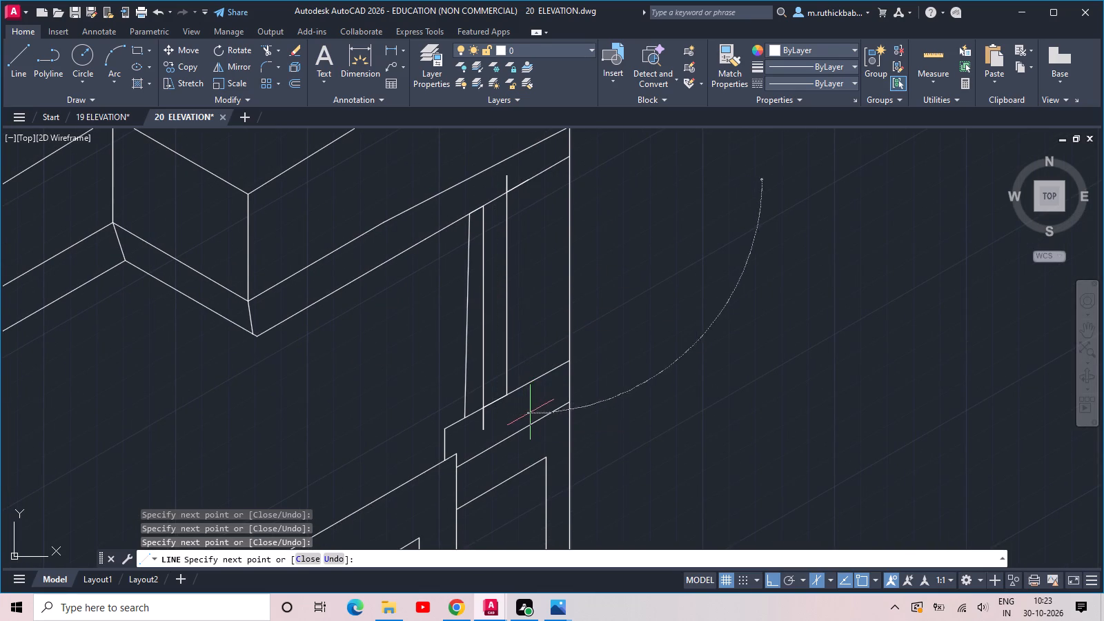
left_click(529, 379)
left_click(549, 369)
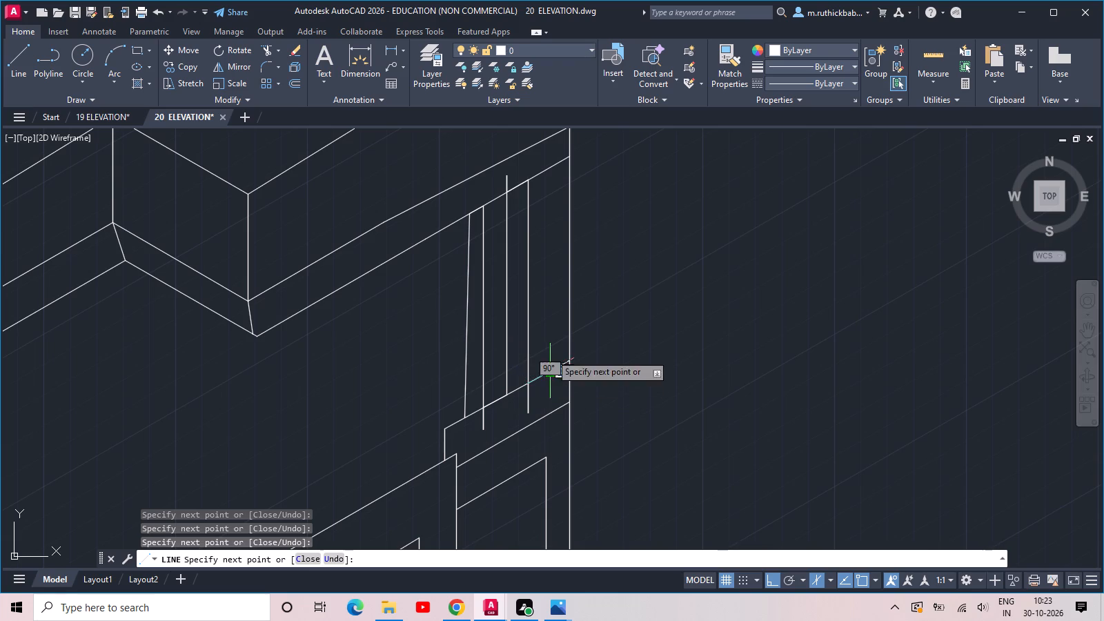
left_click(544, 155)
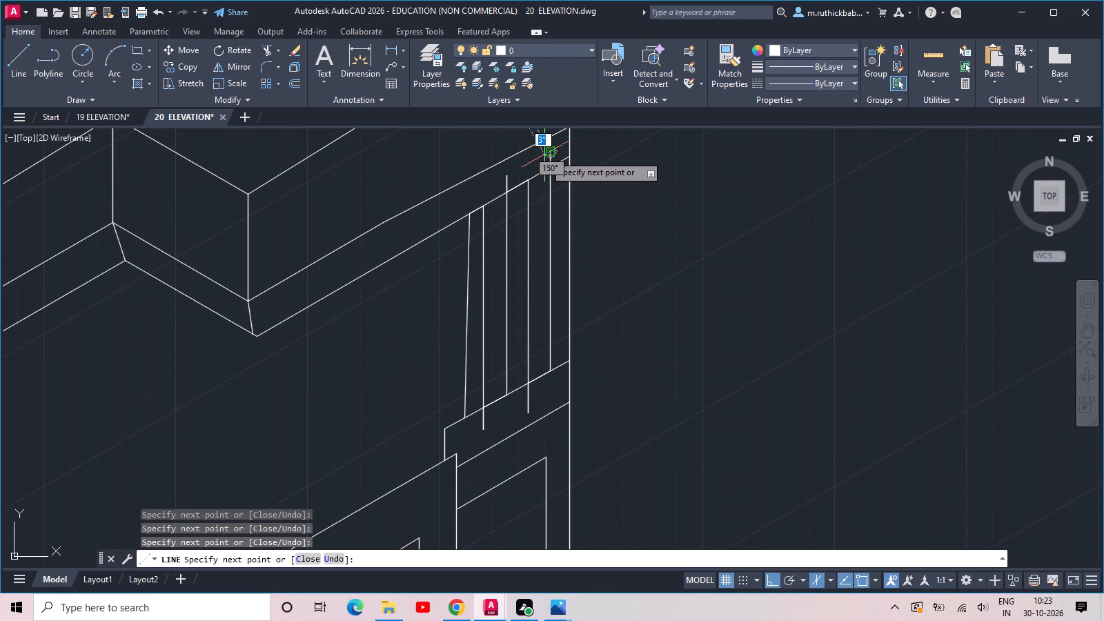
key("Escape")
Trim the upright bars' ends that overshoot the soffit line above and the ledge below.
type("TR")
key("space")
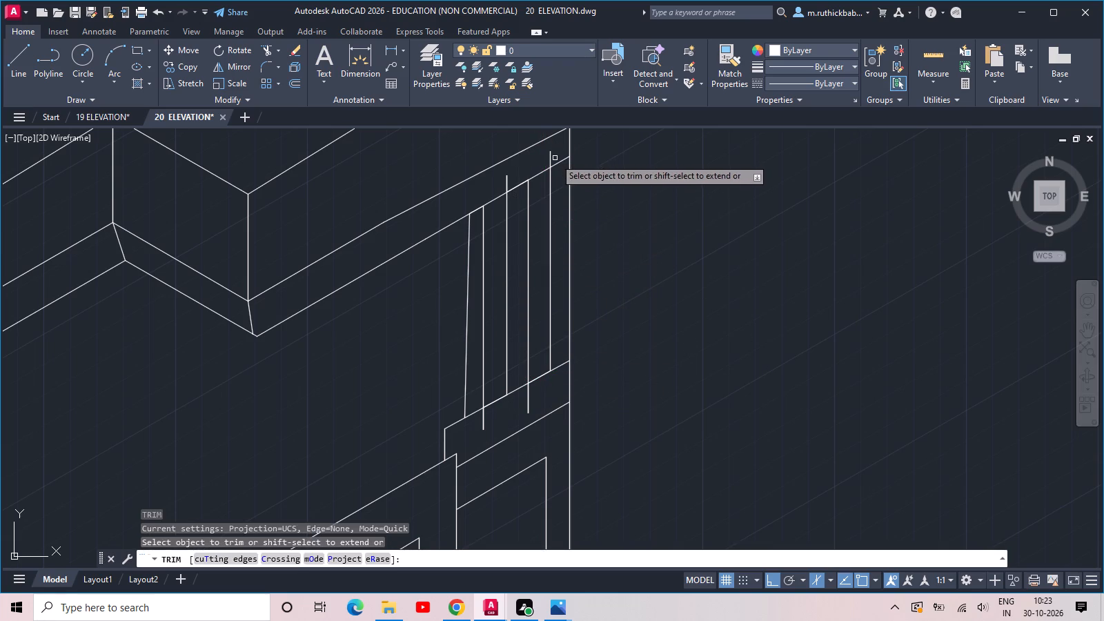
left_click(557, 153)
left_click(471, 201)
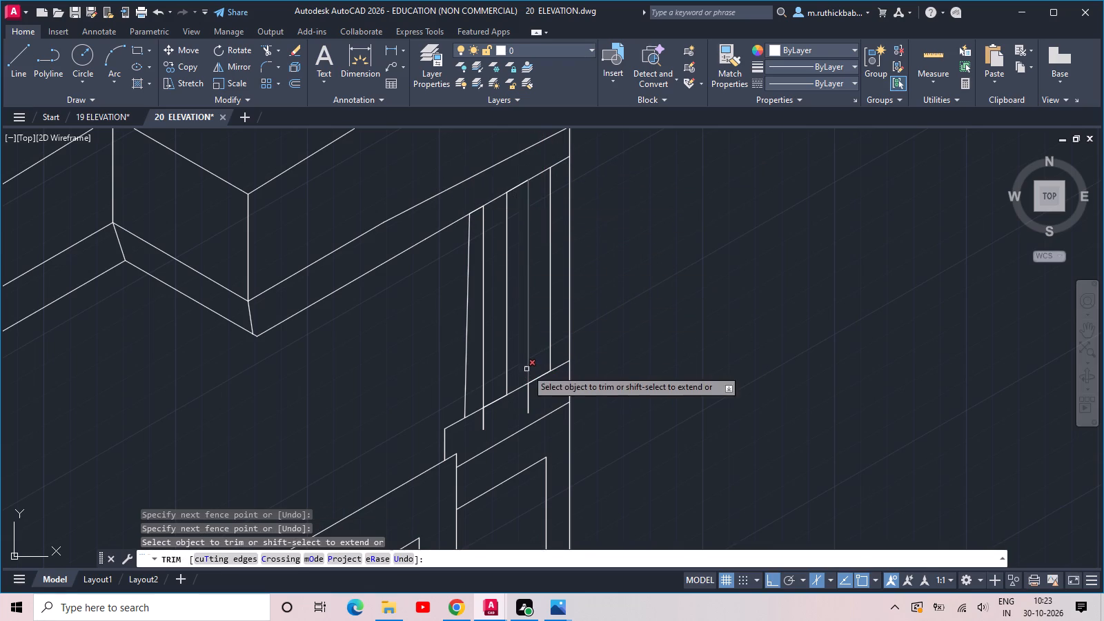
left_click(538, 391)
left_click(473, 436)
scroll(510, 396, "down", 2)
key("Escape")
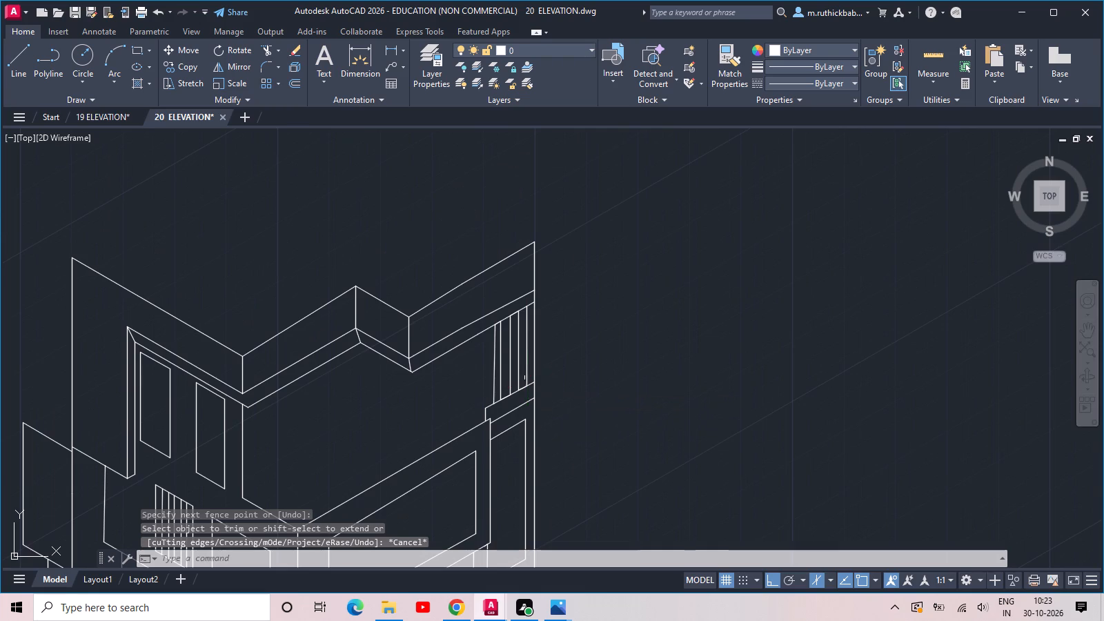
Draw the parapet's short side from the upper wall's corner edge, about 4'-10" sloping at 330°, and drop its corner edge past the lower wall's top.
scroll(548, 341, "down", 1)
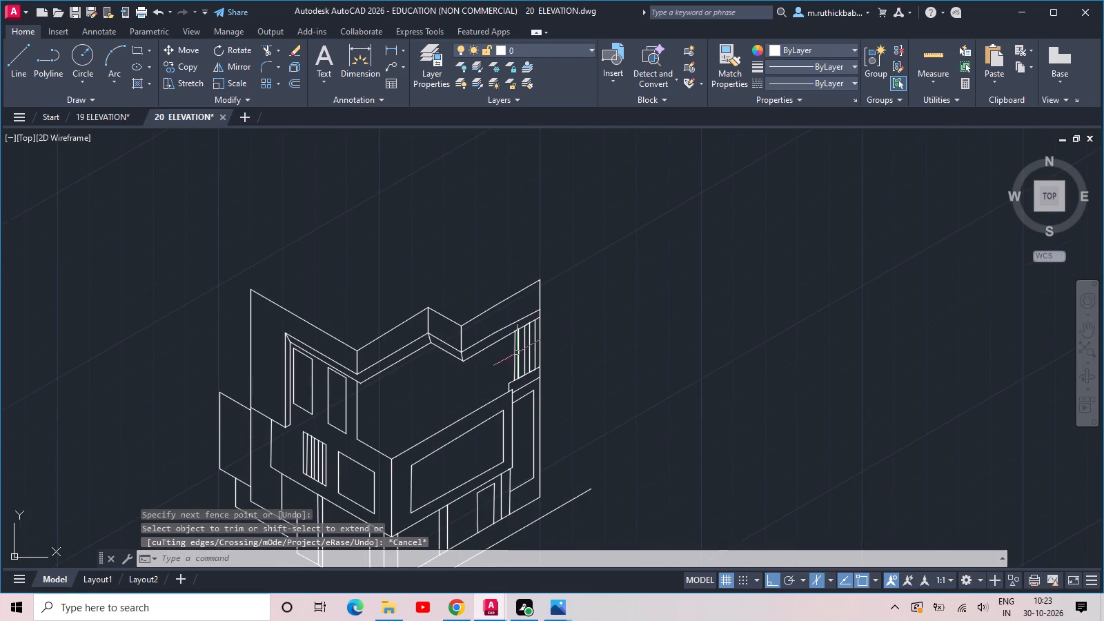
middle_click_drag(494, 369, 551, 317)
scroll(491, 331, "up", 1)
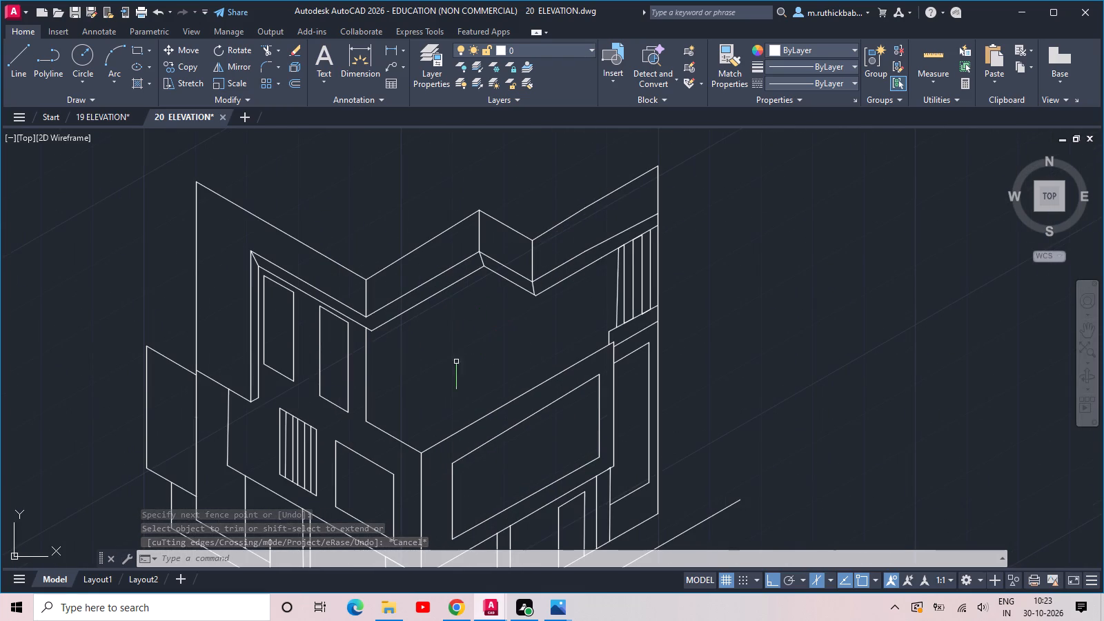
type("L")
key("space")
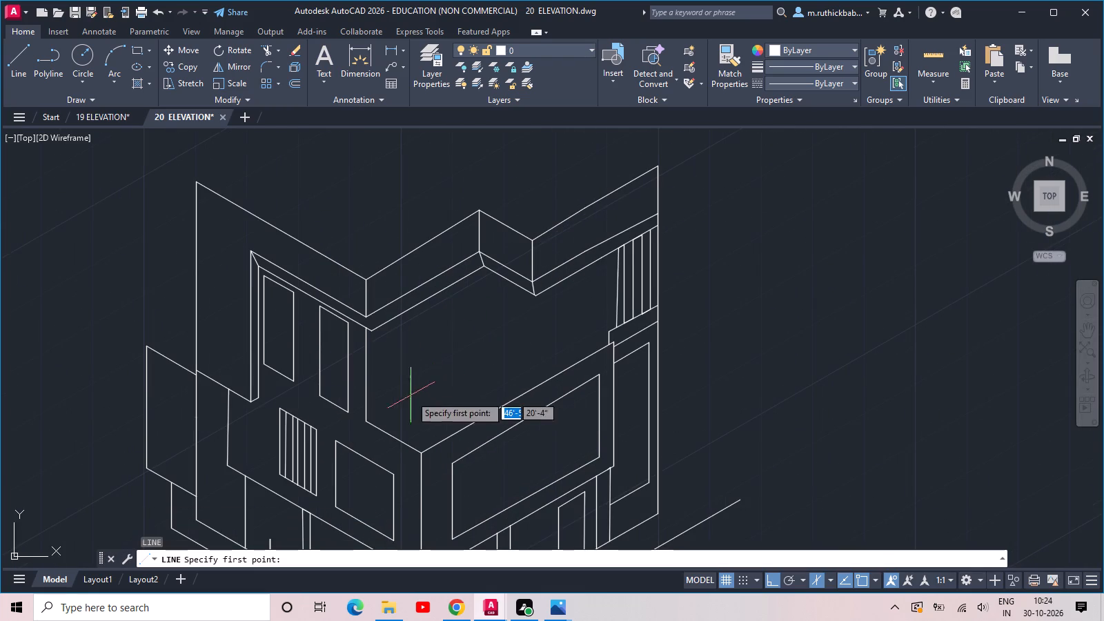
left_click(365, 386)
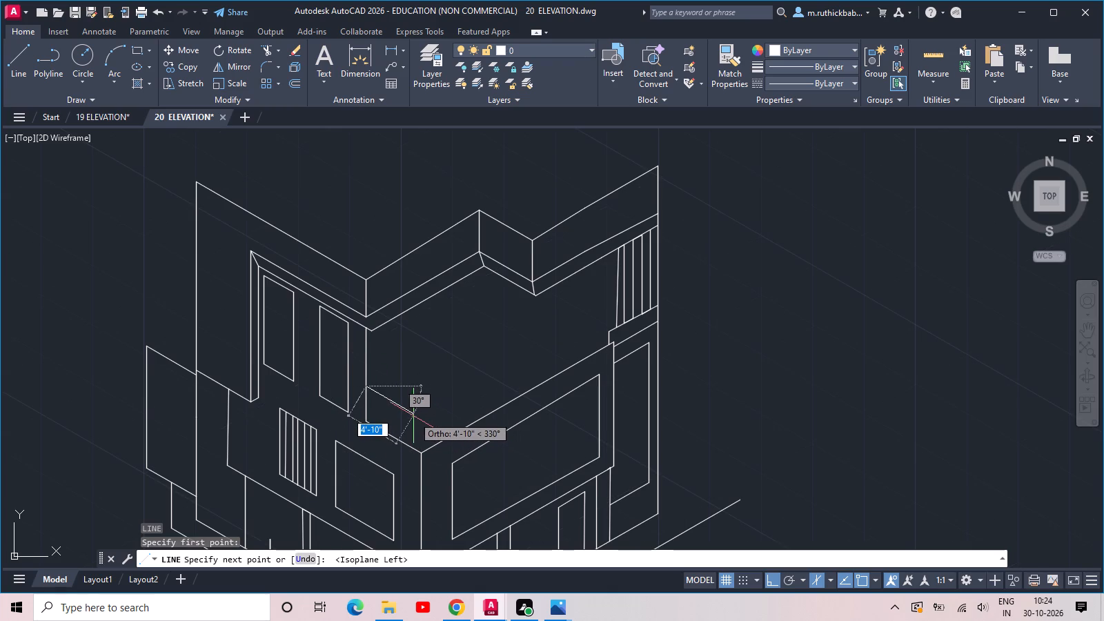
left_click(416, 417)
left_click(417, 454)
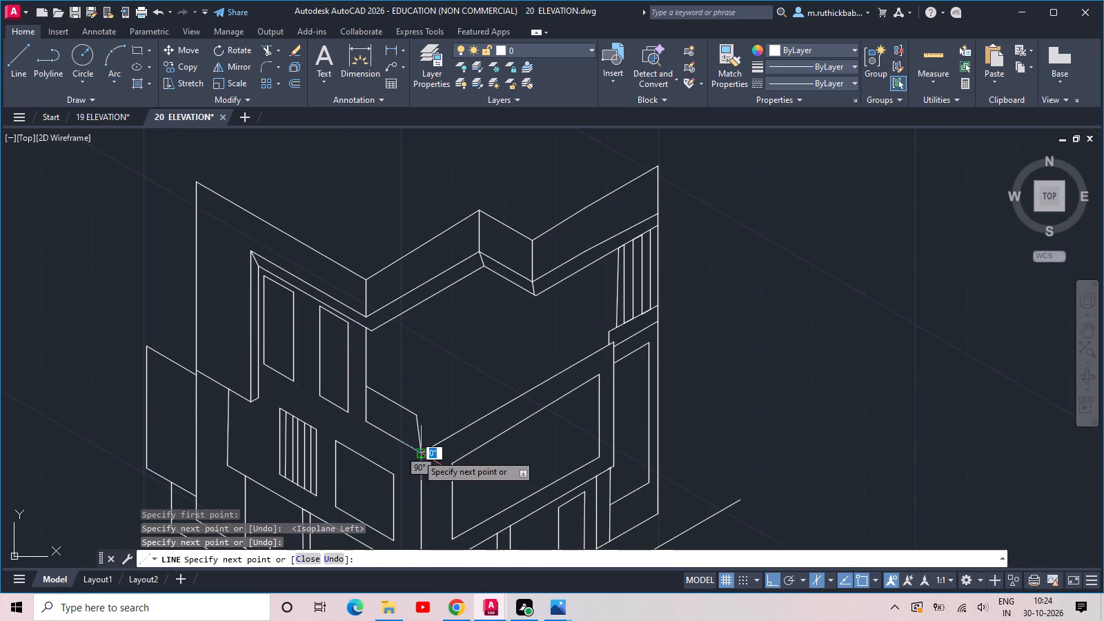
key("ctrl+z")
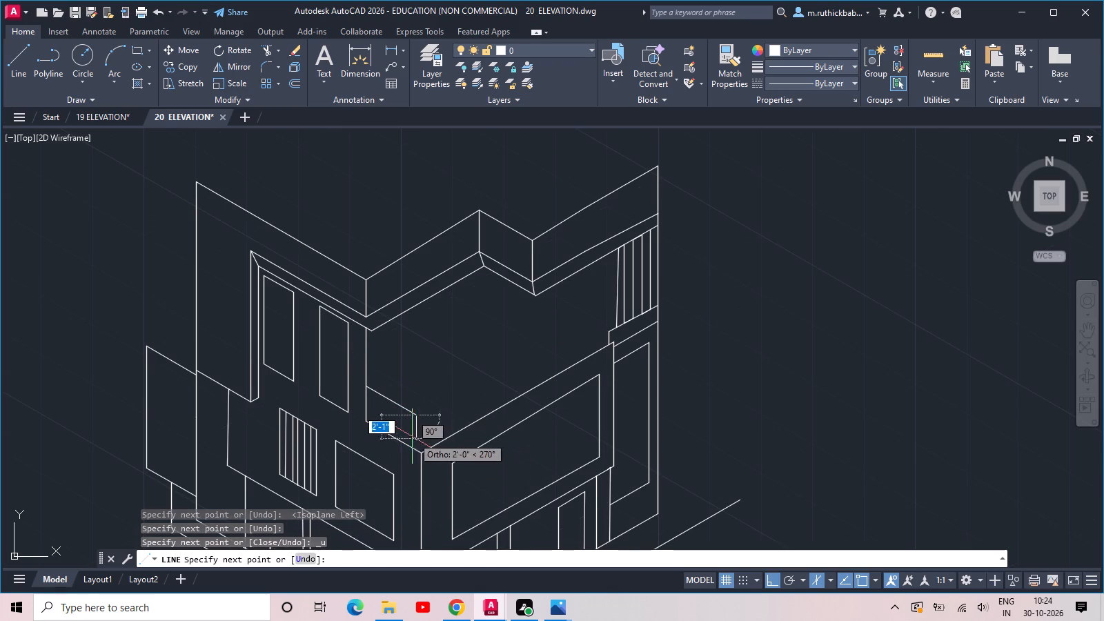
scroll(421, 461, "up", 3)
left_click(399, 451)
key("space")
Draw the parapet's long top edge at 30° from its corner, about 17' long, and drop its far end below the lower wall's top edge.
key("space")
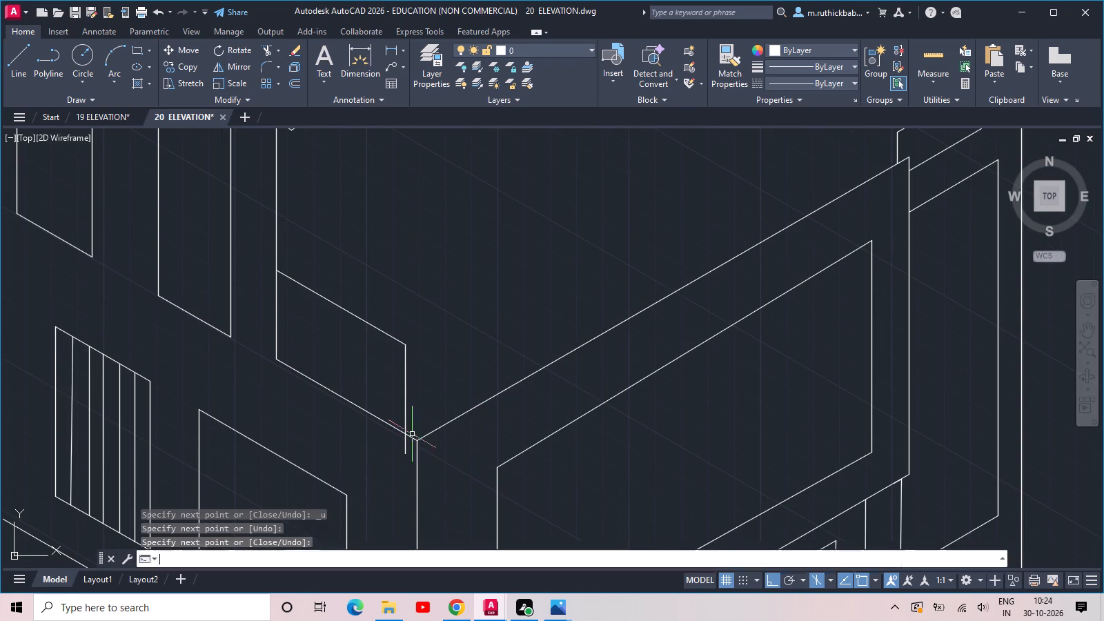
left_click(407, 345)
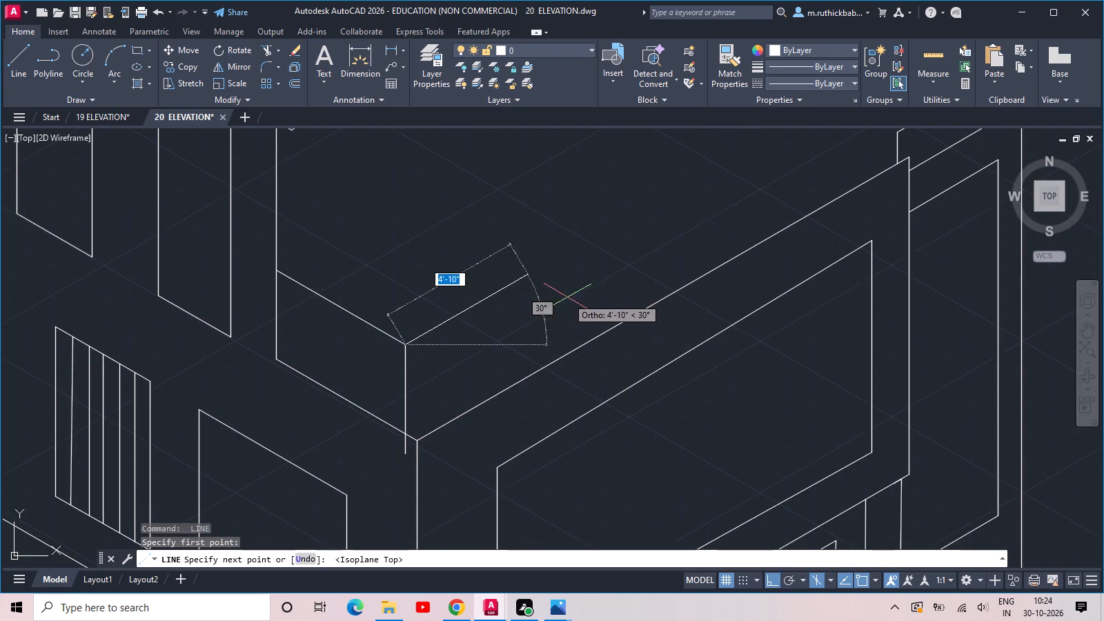
middle_click_drag(645, 237, 482, 397)
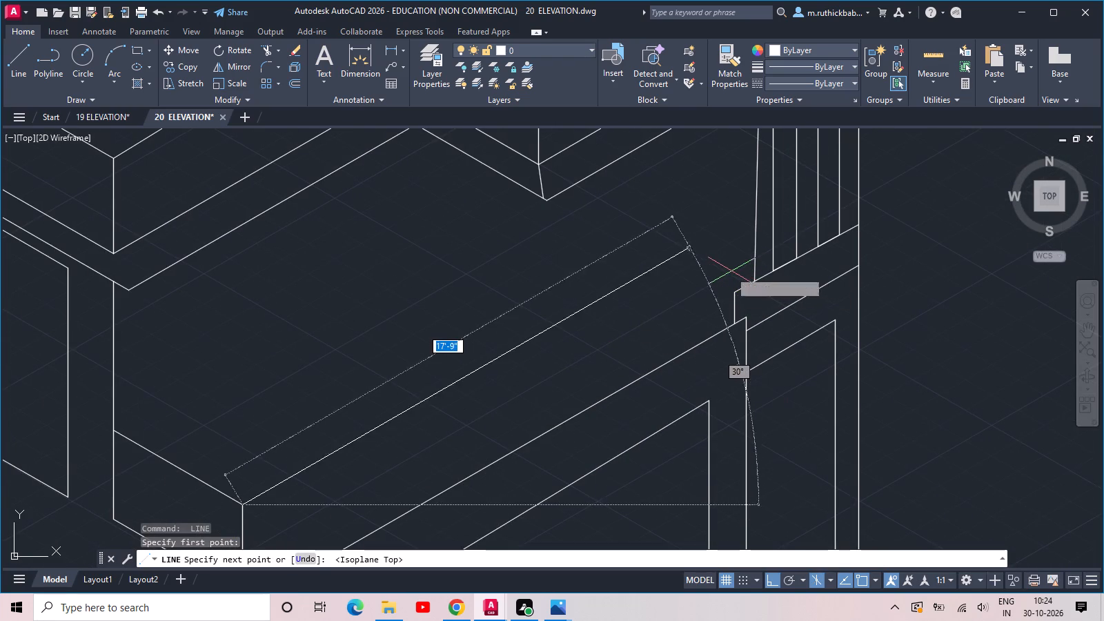
left_click(694, 264)
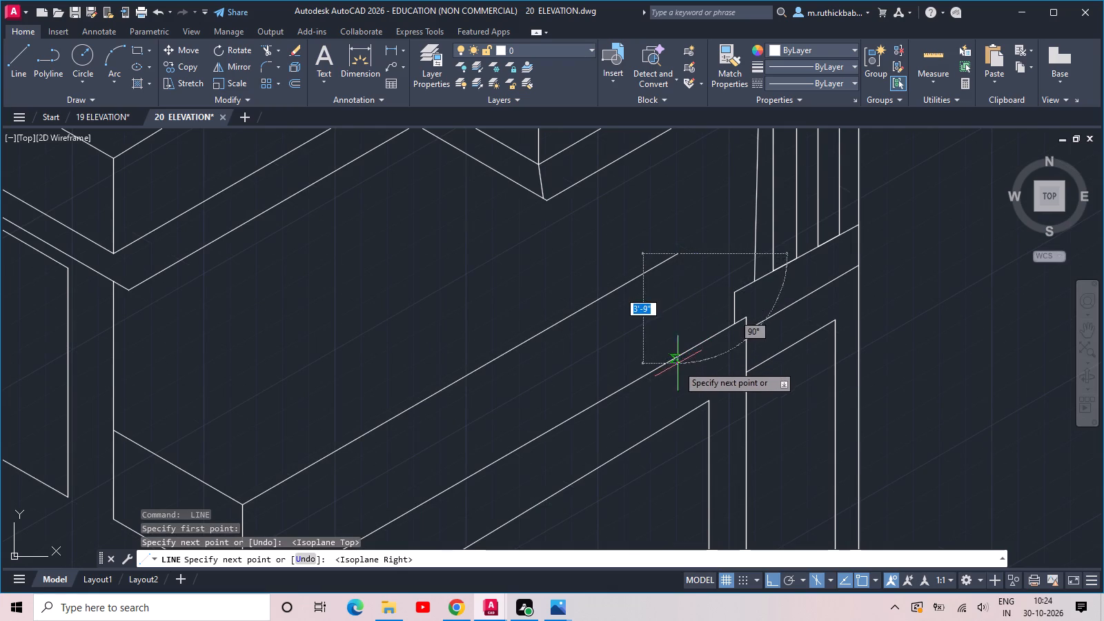
left_click(678, 377)
key("grave")
type("TR")
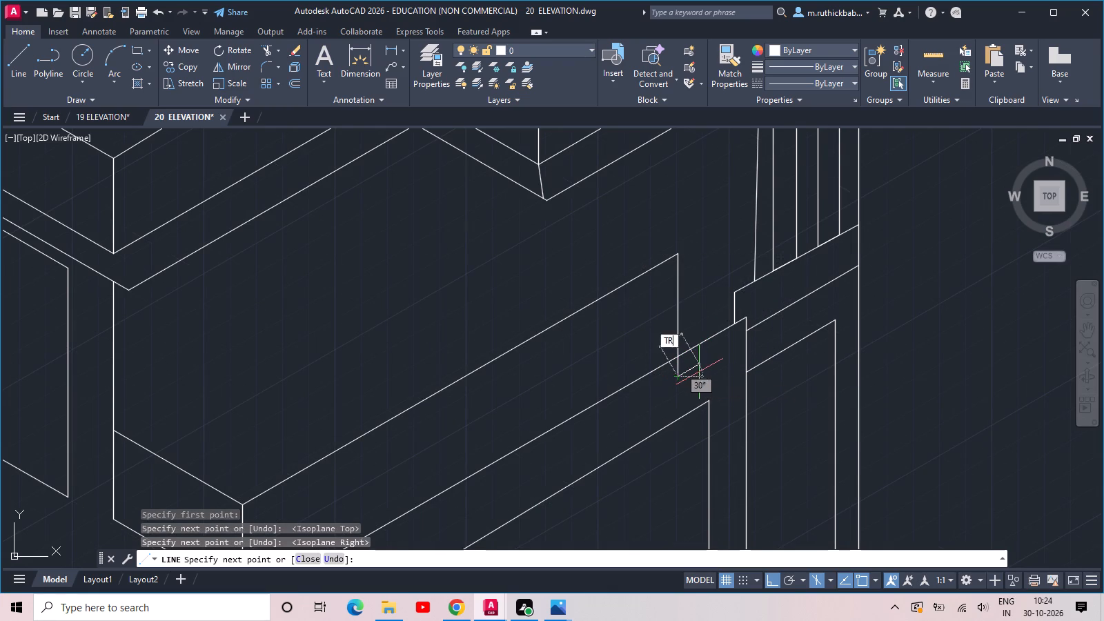
key("space")
left_click(697, 362)
key("Escape")
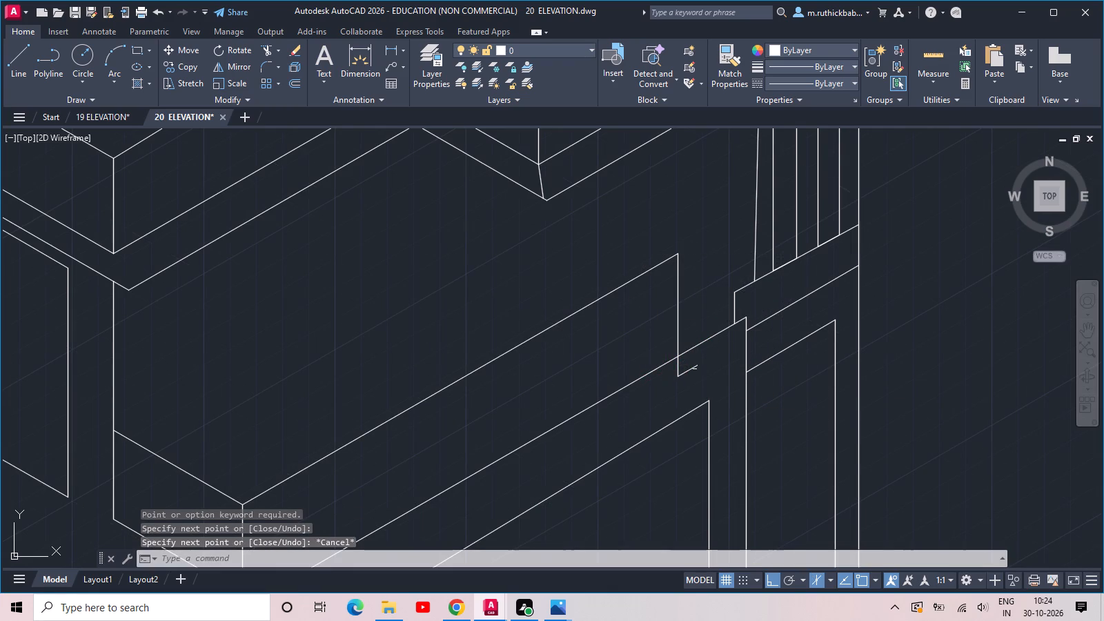
Trim the stray segment and the parapet uprights' overshooting ends at the lower wall's top edge, at both the far end and the near corner.
key("t")
key("r")
key("space")
left_click(697, 368)
left_click(676, 367)
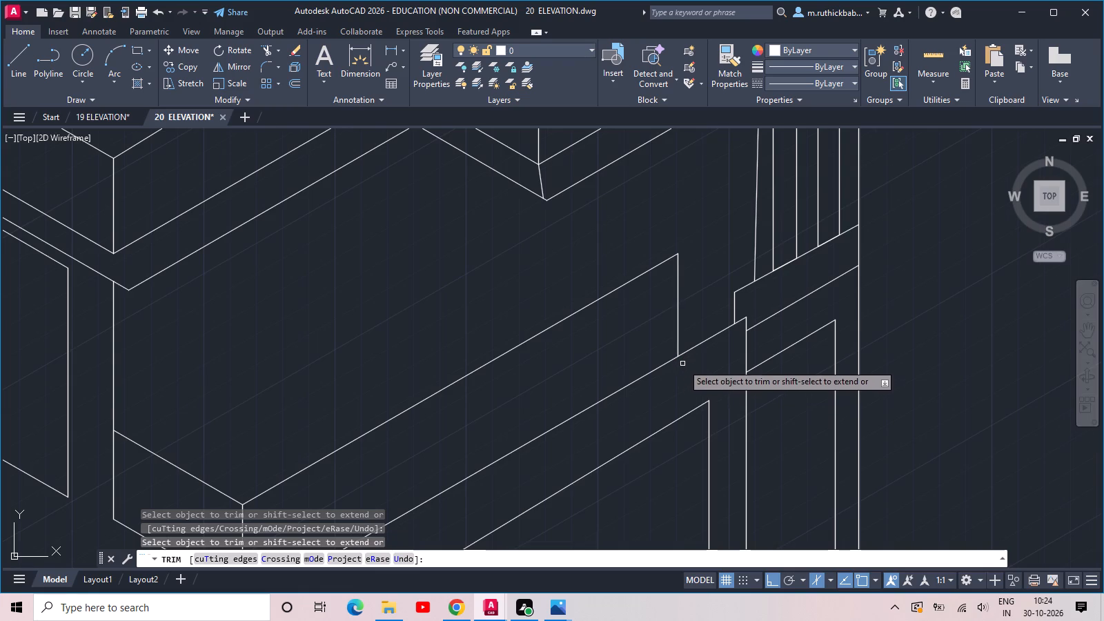
scroll(682, 364, "down", 2)
key("Escape")
scroll(518, 446, "up", 2)
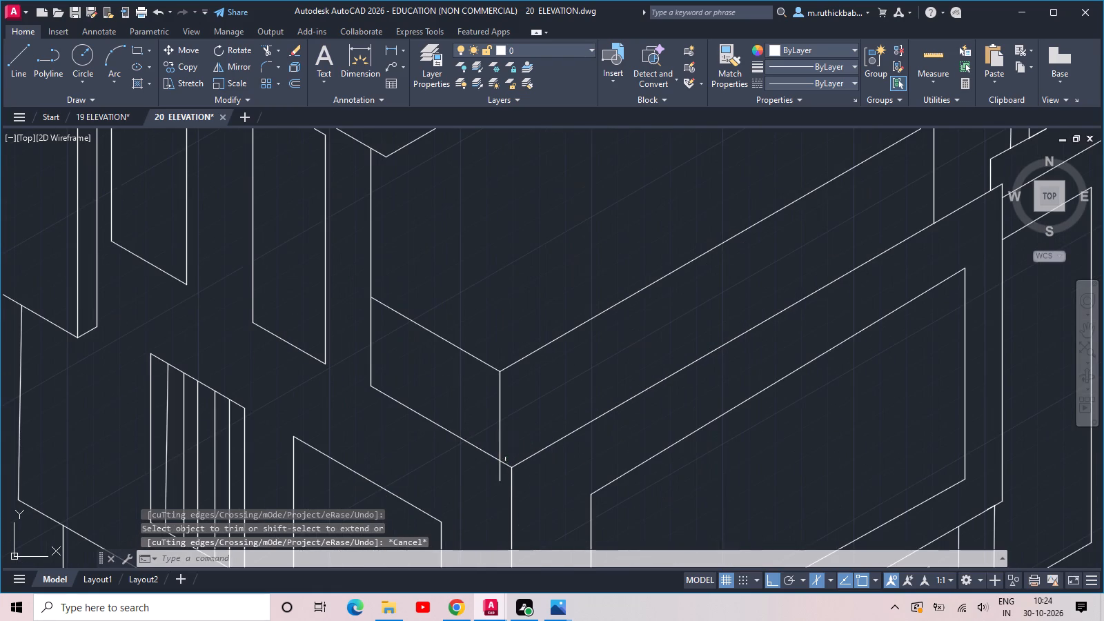
key("space")
scroll(502, 468, "up", 2)
left_click(493, 459)
scroll(501, 452, "down", 1)
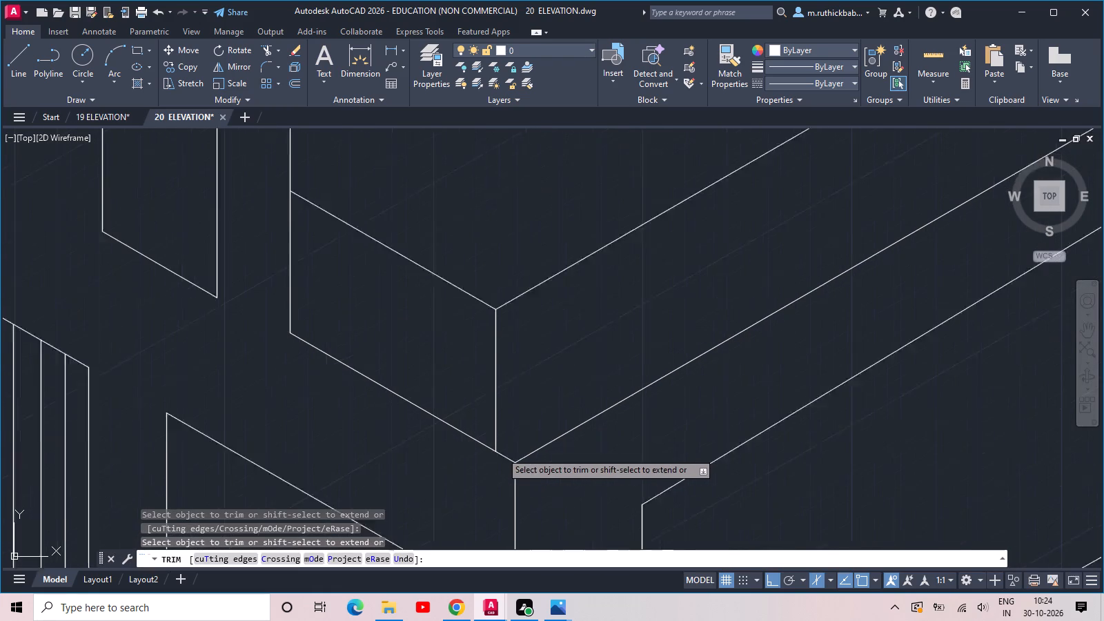
scroll(501, 452, "down", 1)
key("Escape")
Draw a bent line from the roof band's lower edge, about 3'-8" at 330°, dropping about 10'-9" to the lower wall's top edge near its corner.
middle_click_drag(558, 393, 583, 457)
scroll(583, 387, "down", 2)
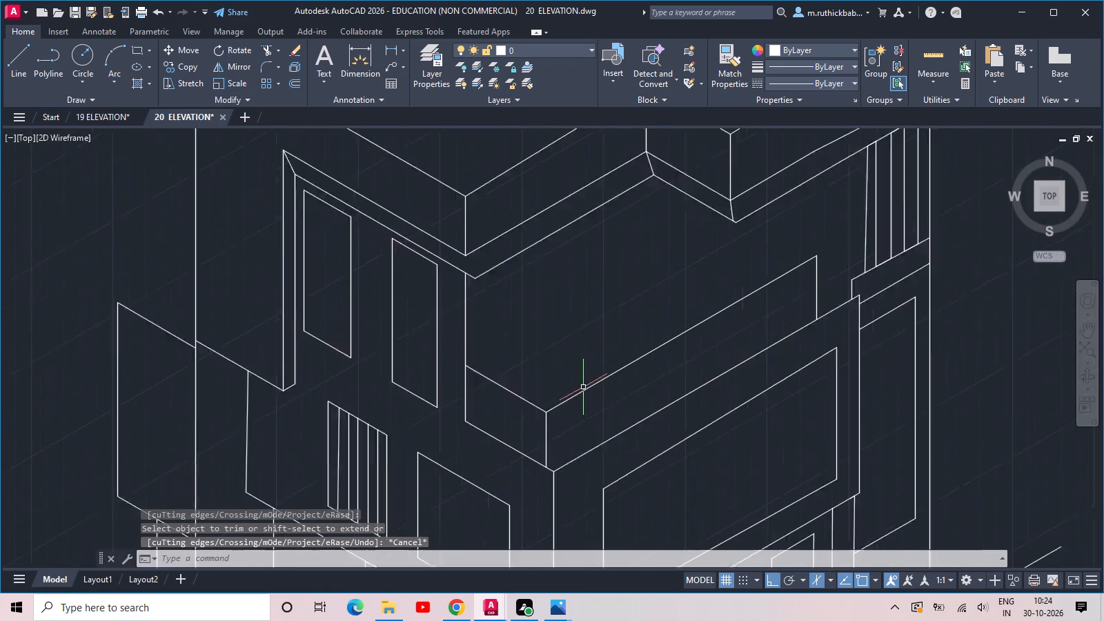
type("L")
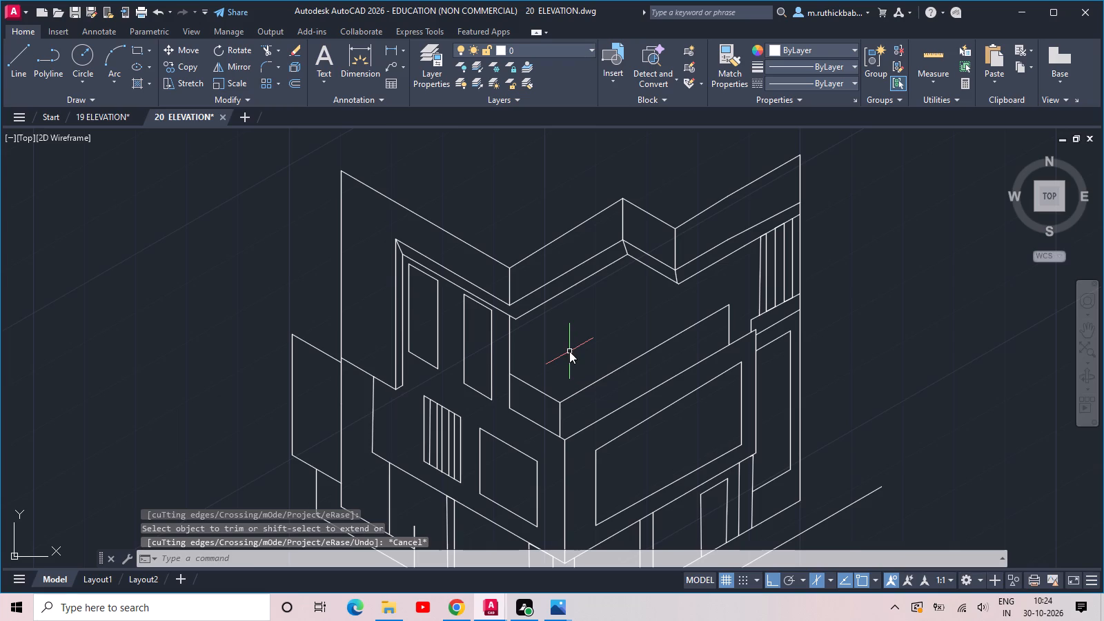
key("space")
left_click(533, 289)
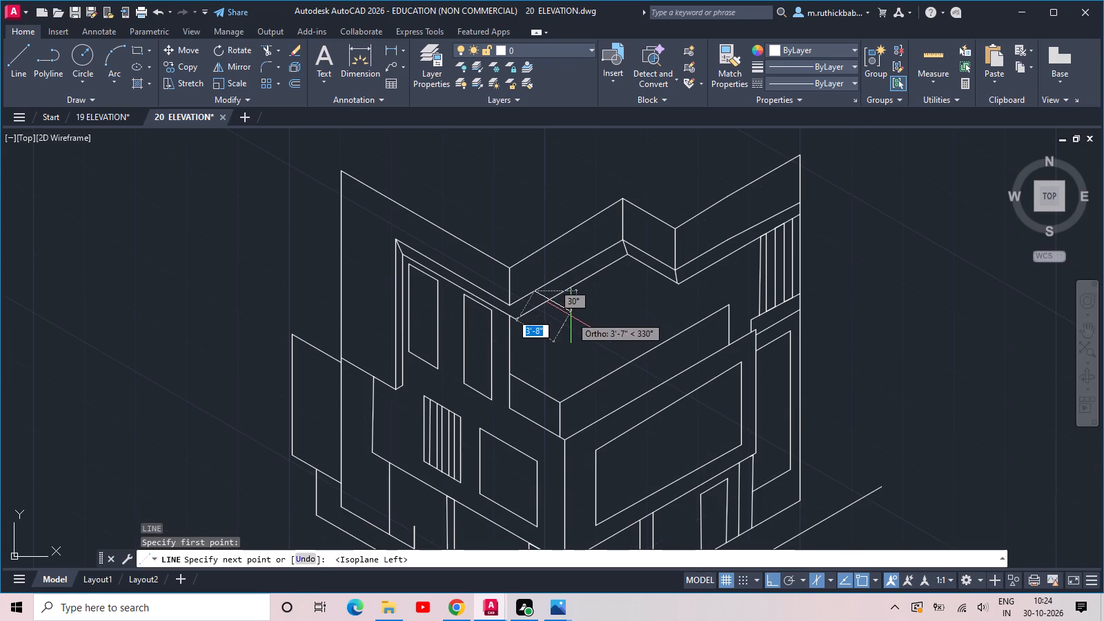
left_click(572, 316)
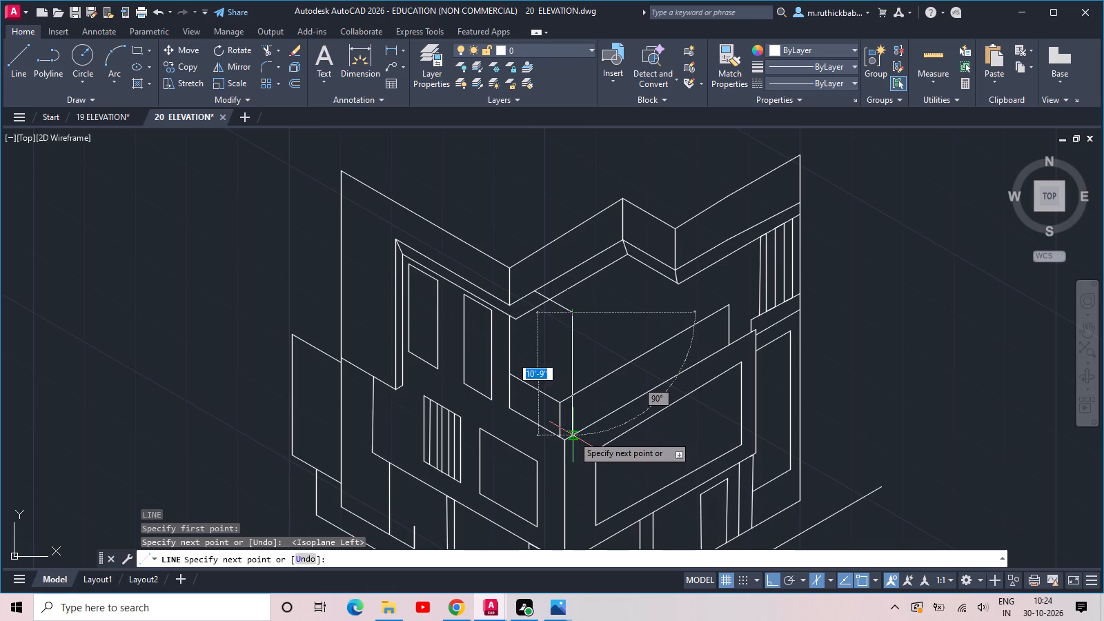
left_click(573, 435)
key("space")
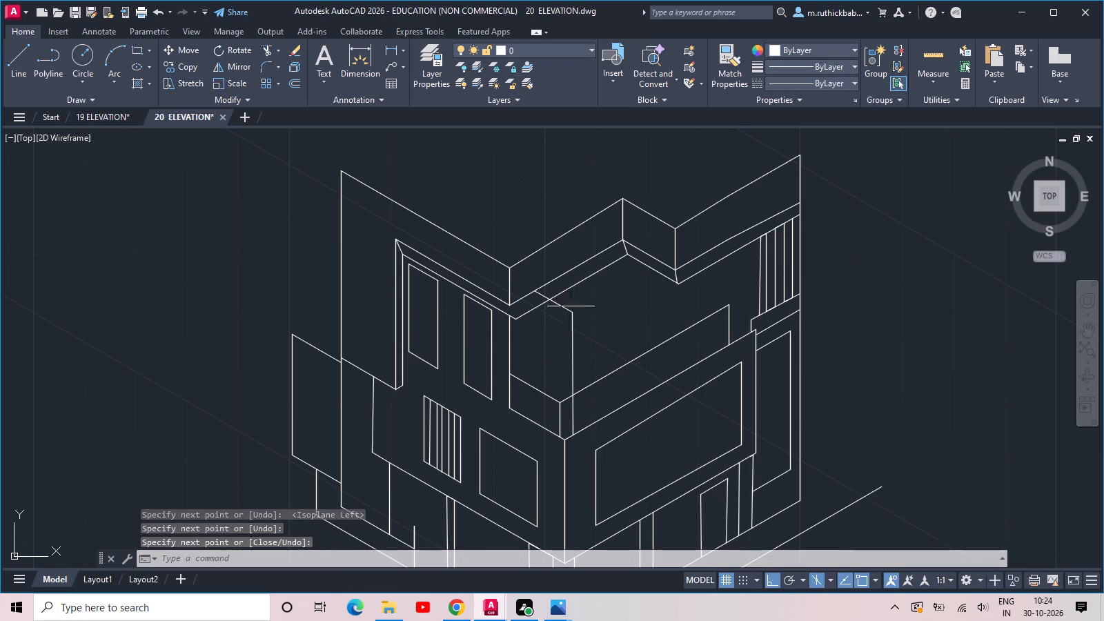
Copy both segments of the bent line in the 30° direction, placing a first row of spaced copies along the lower wall's top edge.
left_click(571, 306)
left_click(559, 333)
left_click_drag(591, 342, 578, 342)
left_click(560, 340)
key("x")
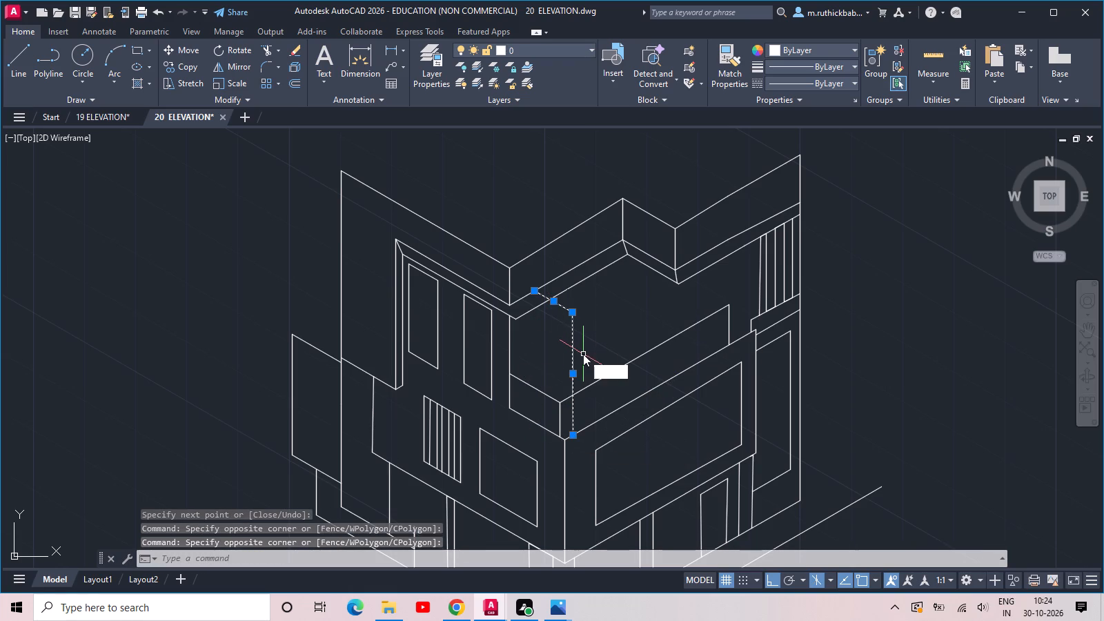
key("BackSpace")
type("CO")
key("space")
left_click(569, 438)
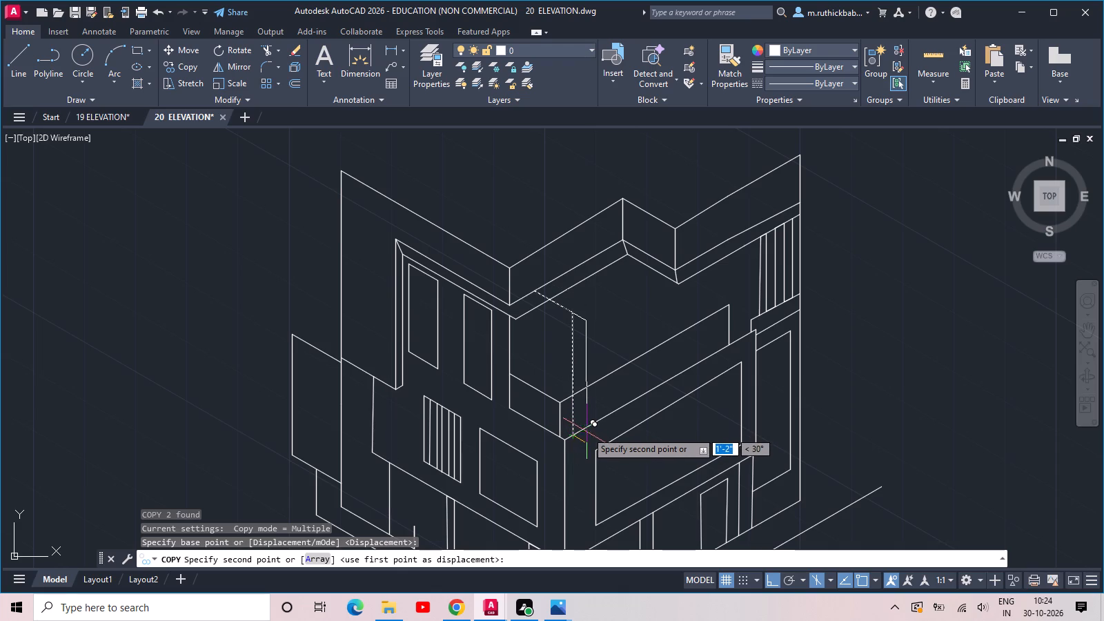
key("F5")
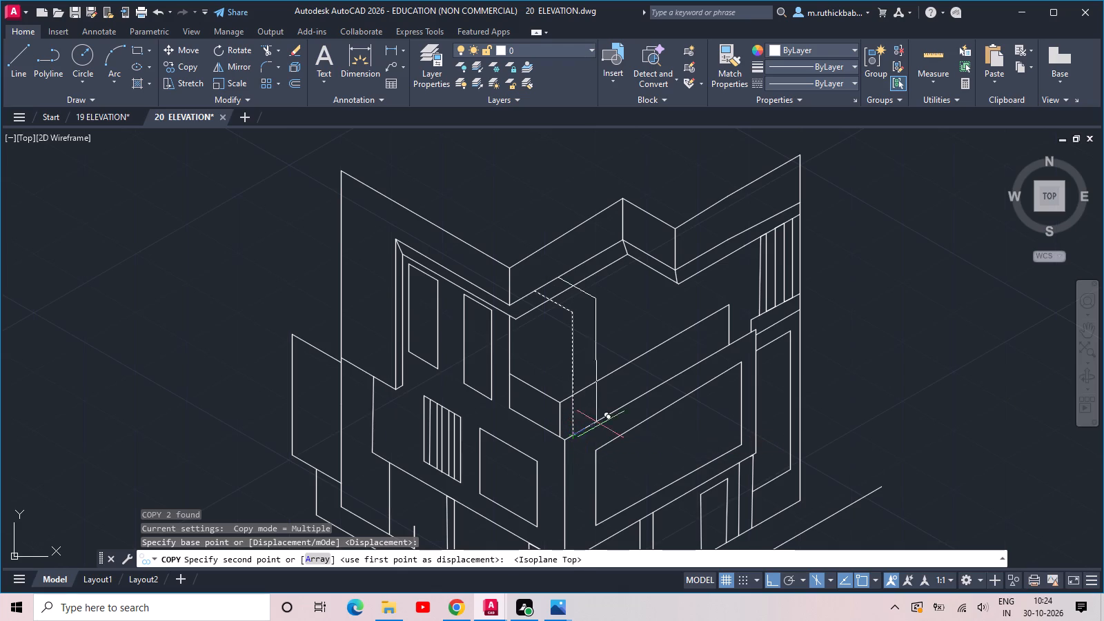
left_click(586, 427)
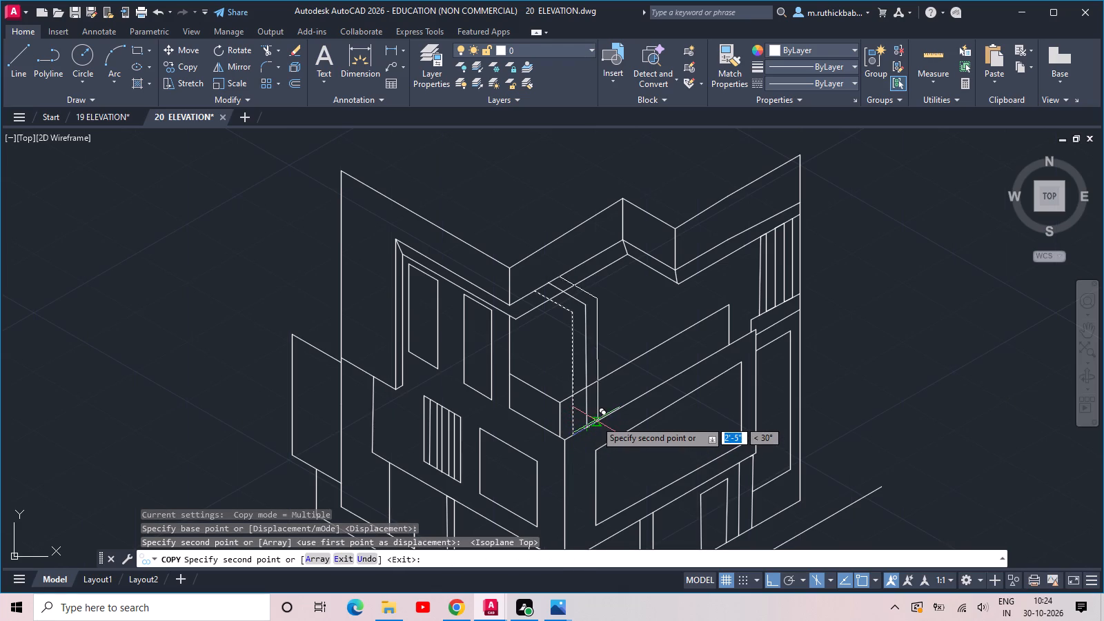
left_click(595, 420)
left_click(600, 417)
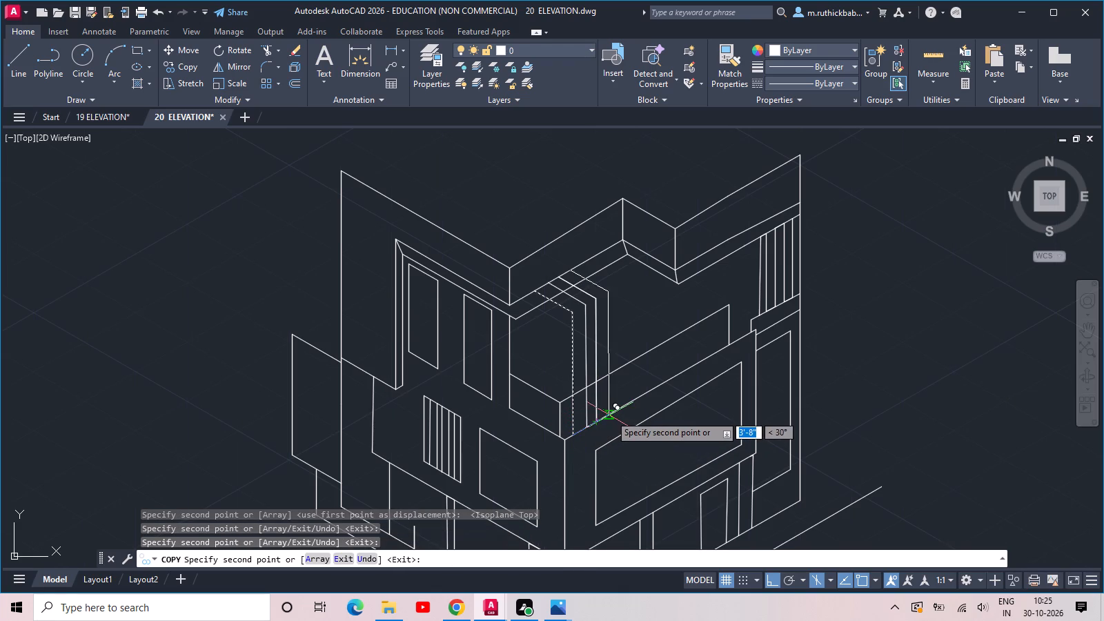
left_click(608, 417)
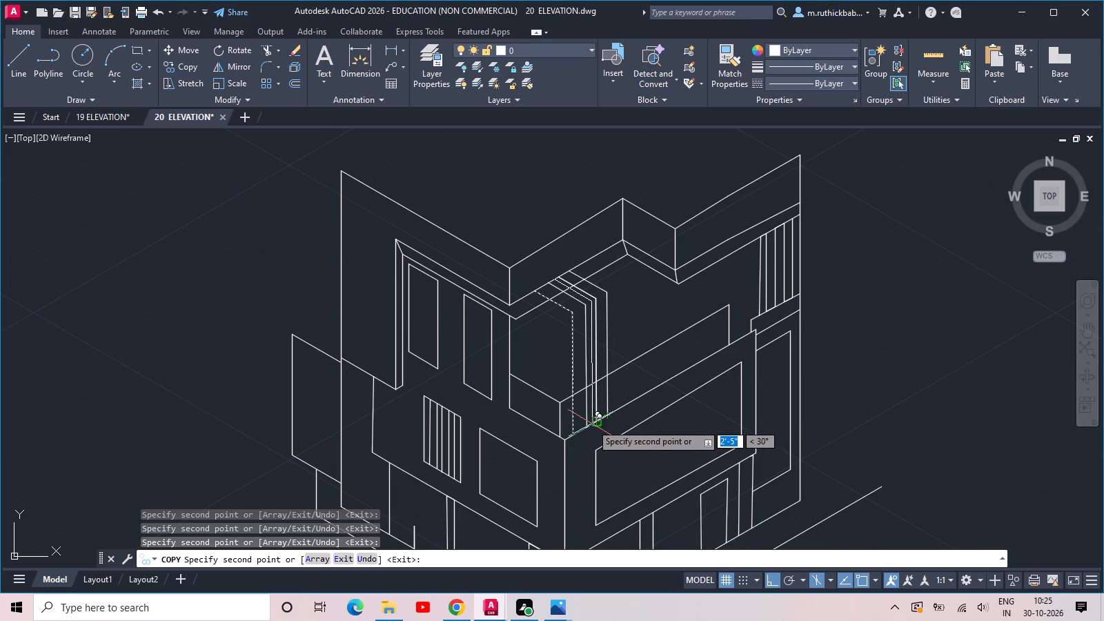
Place more copies of the bent line to fill the gaps and extend the row to about 4'-9" from the original.
scroll(591, 424, "up", 2)
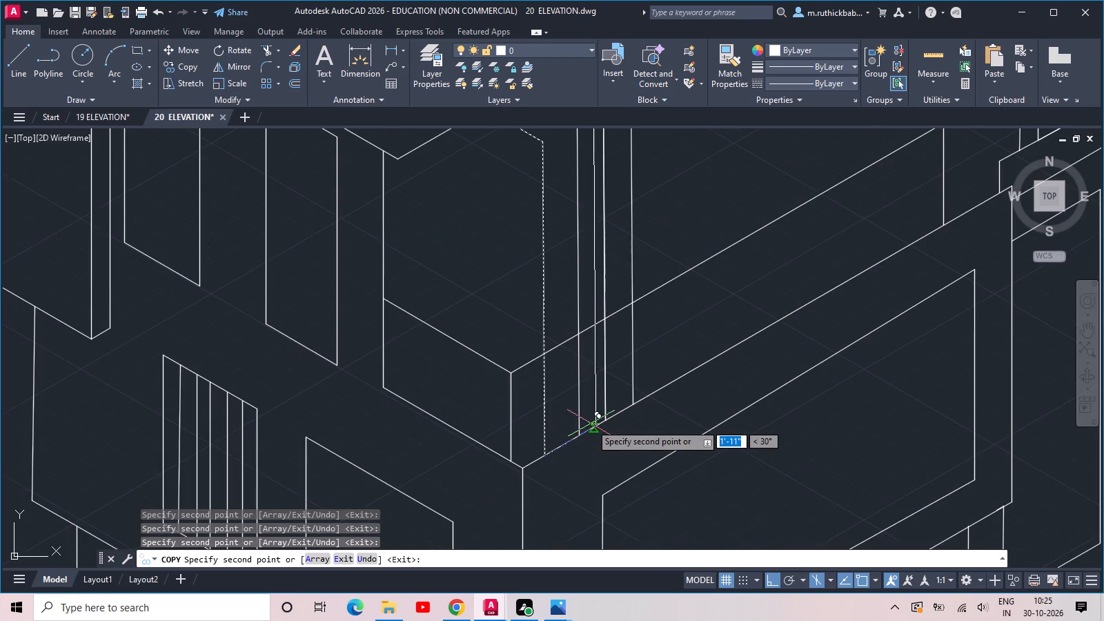
left_click(588, 426)
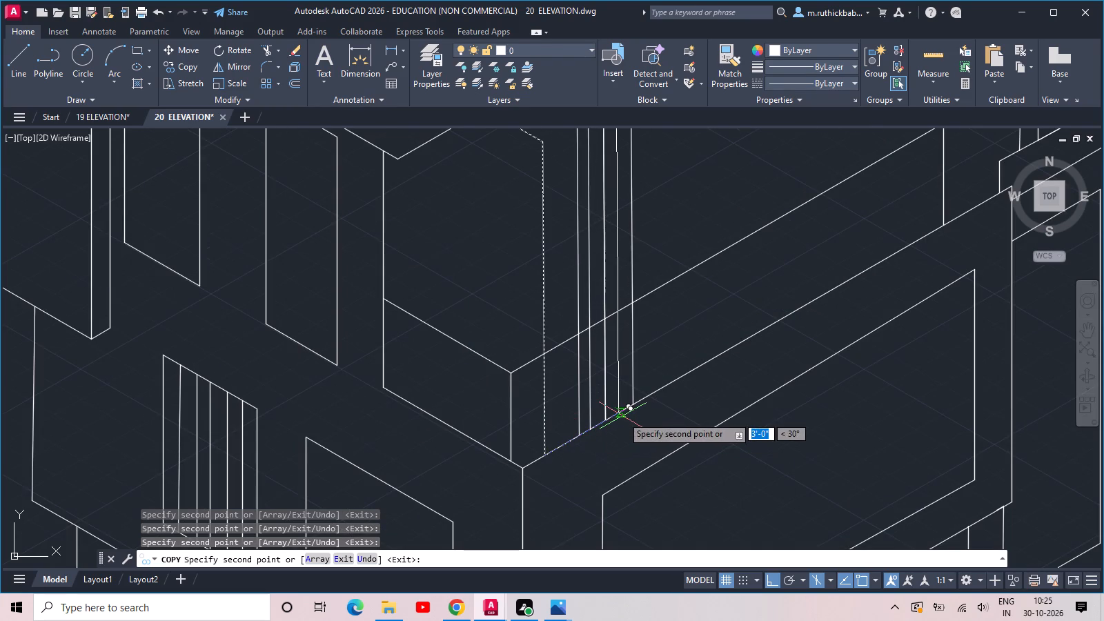
left_click(622, 416)
left_click(564, 440)
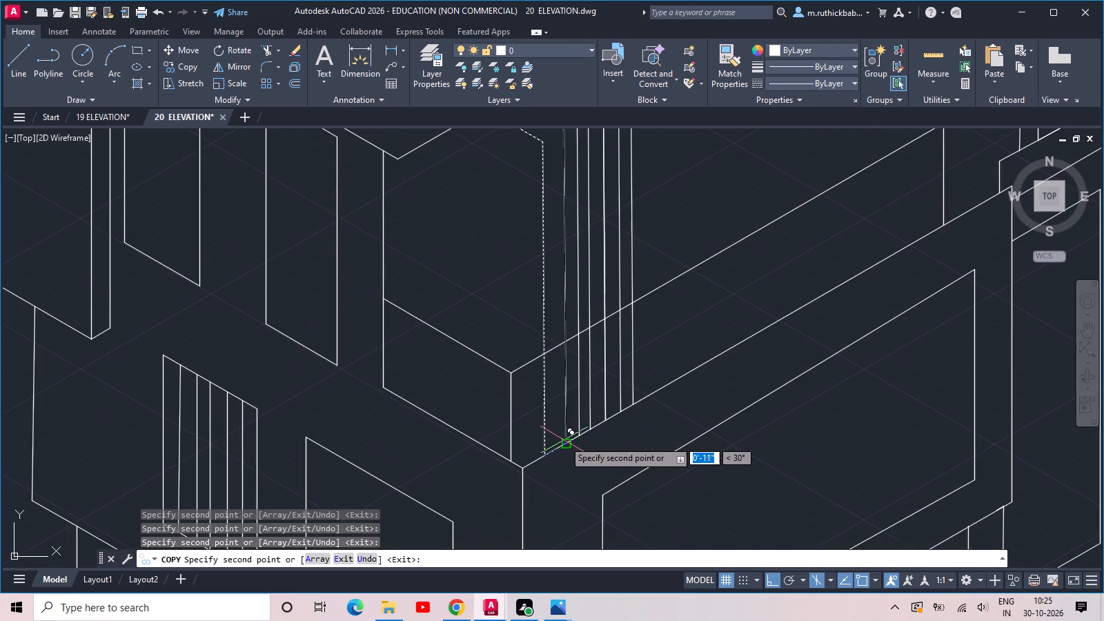
left_click(546, 443)
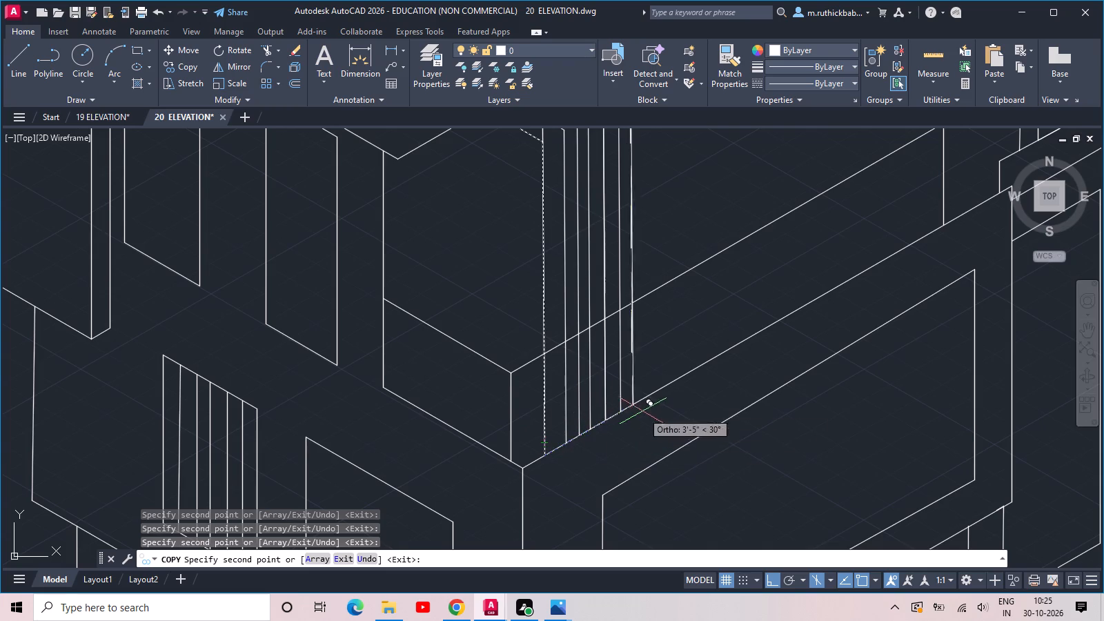
left_click(558, 450)
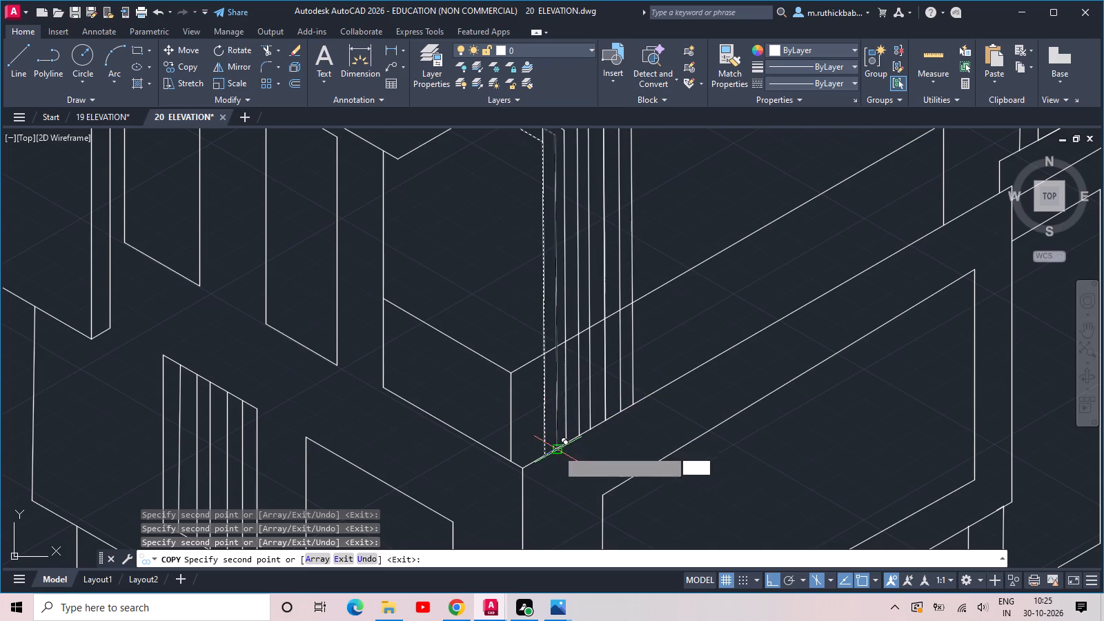
left_click(647, 402)
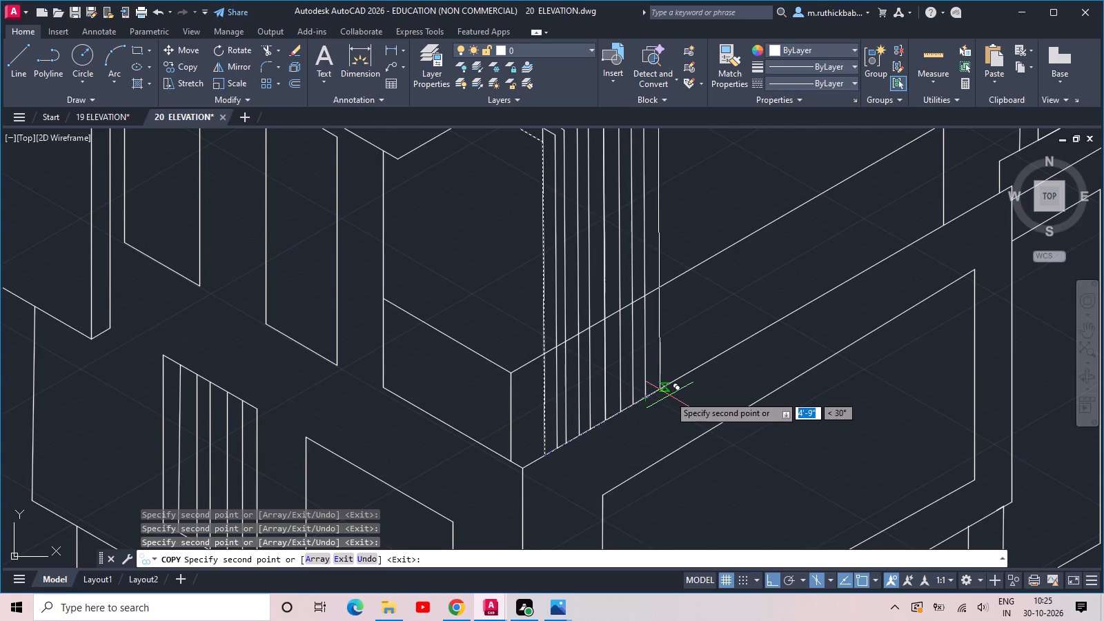
left_click(665, 398)
scroll(687, 384, "down", 1)
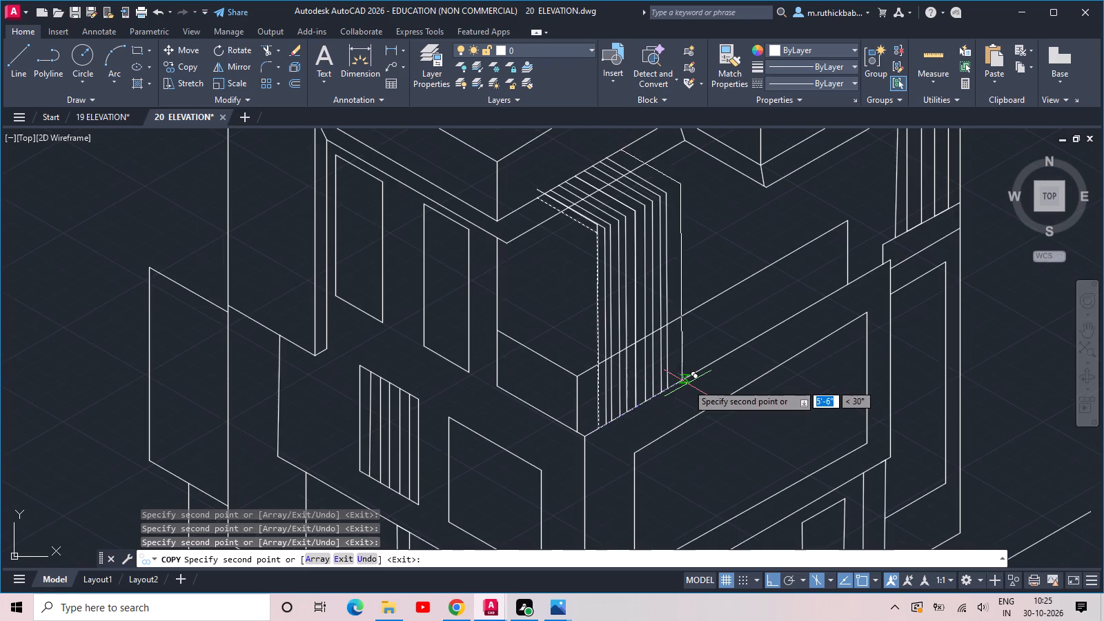
key("Escape")
Erase the surplus sloping segment and its matching vertical at the starting end of the slatted screen's row.
middle_click_drag(701, 330, 759, 465)
scroll(629, 259, "up", 1)
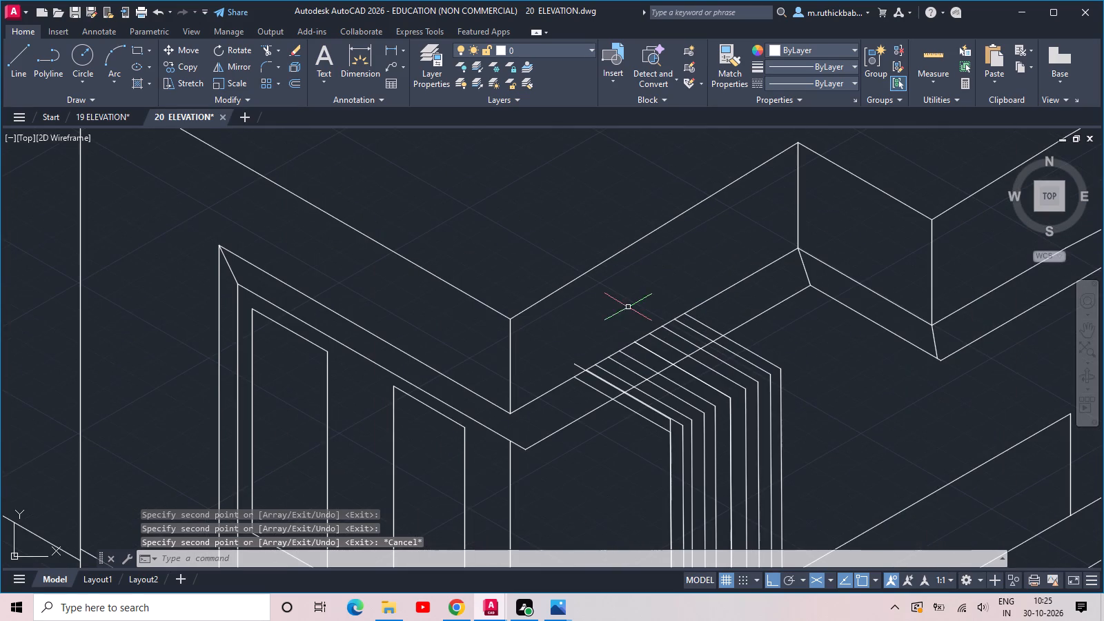
left_click(578, 362)
left_click(568, 368)
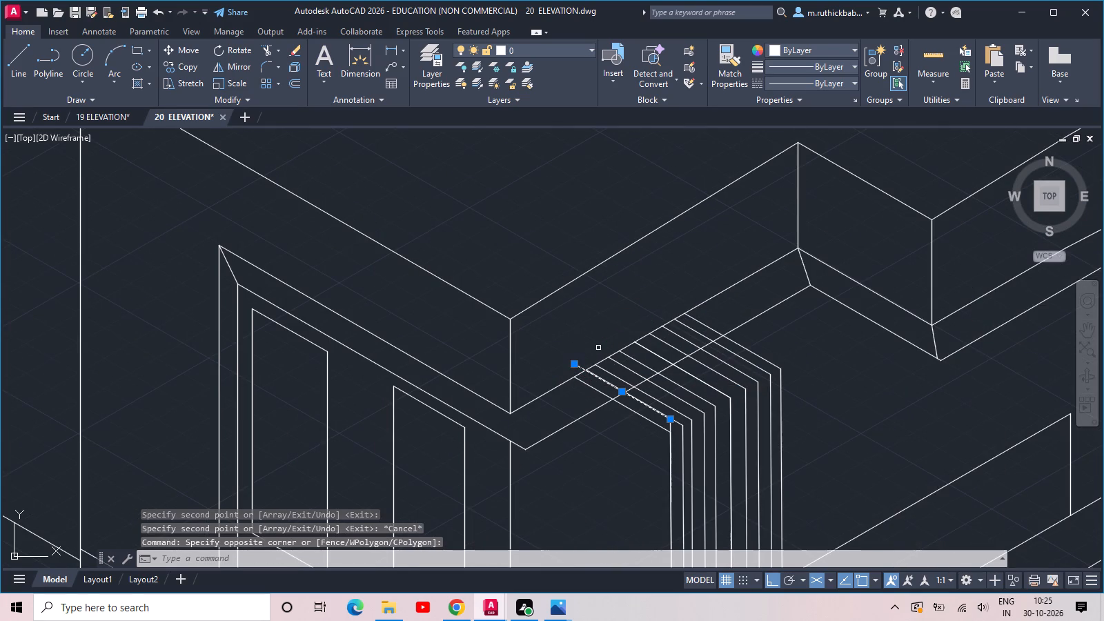
key("Delete")
scroll(612, 346, "down", 1)
scroll(660, 413, "up", 5)
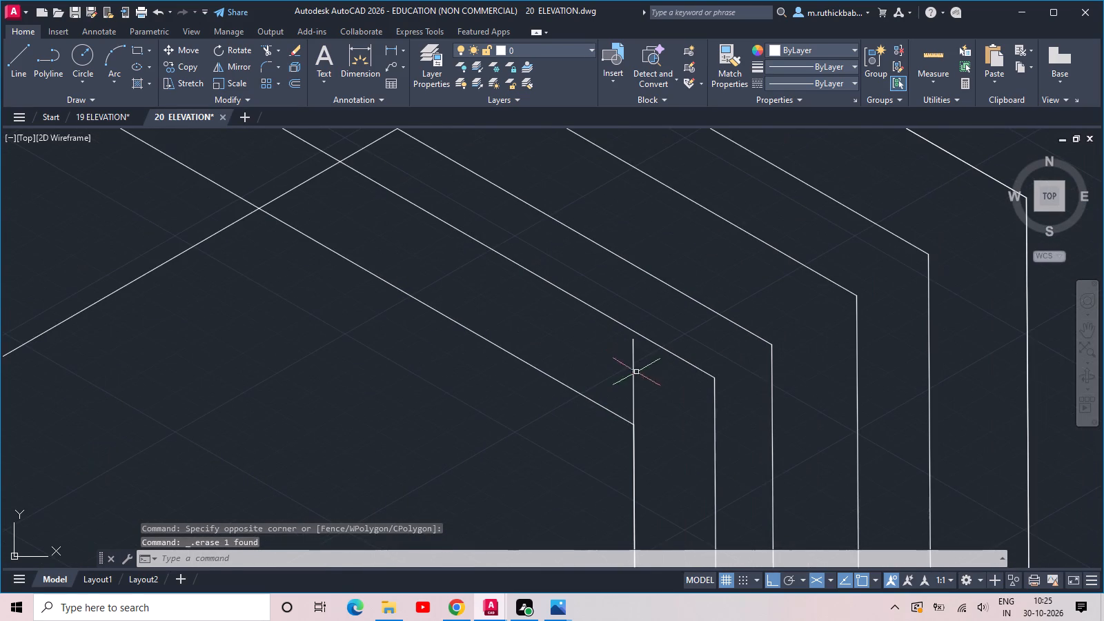
left_click(637, 371)
left_click(602, 355)
key("Delete")
Draw a short 150° extension from the roof band's far-left top corner, continuing with a long roof edge at 30°.
scroll(640, 359, "down", 5)
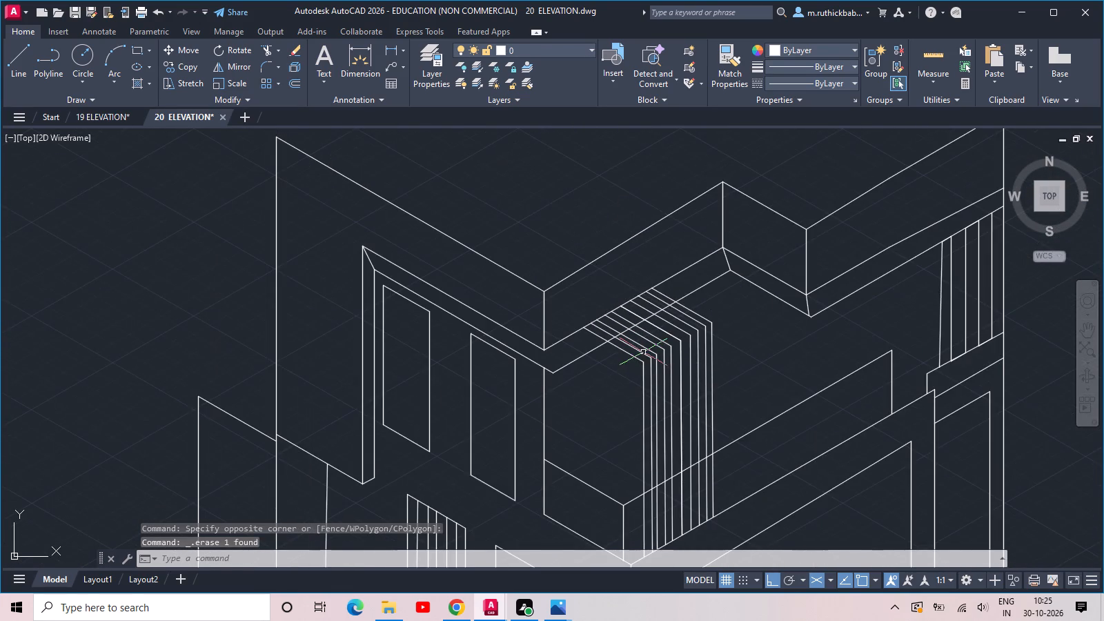
middle_click_drag(649, 351, 706, 228)
scroll(715, 215, "down", 2)
middle_click_drag(754, 212, 587, 333)
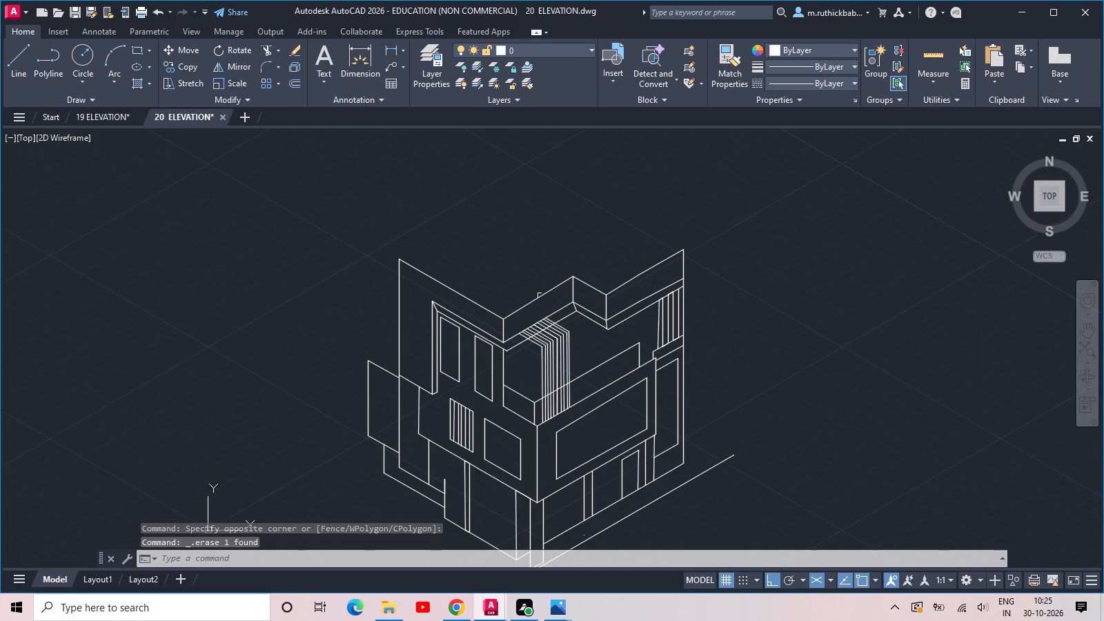
key("space")
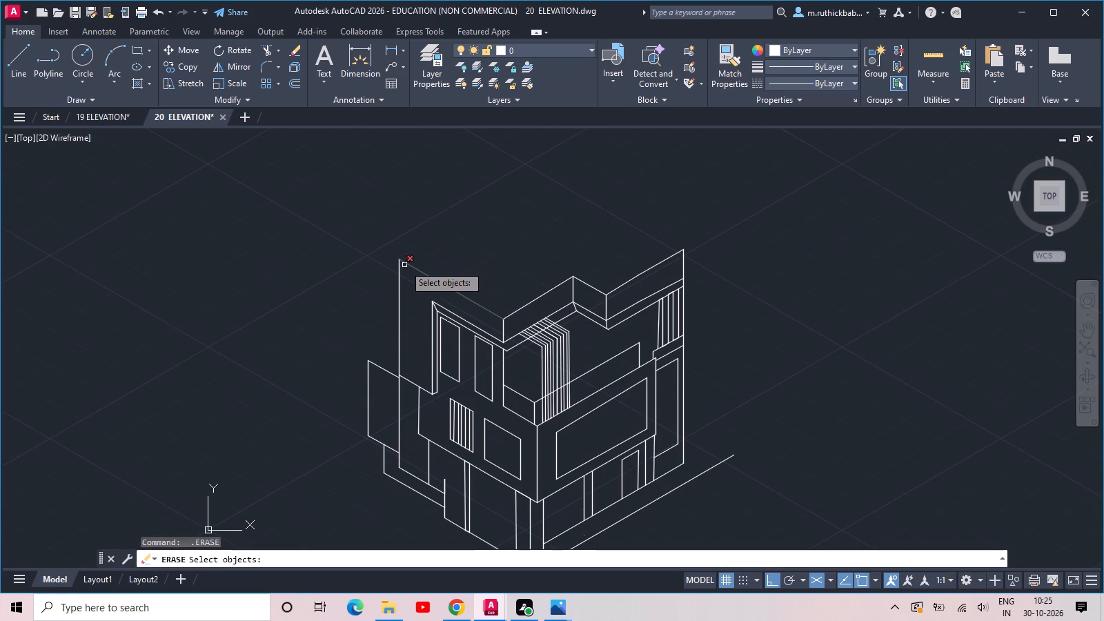
key("Escape")
type("L")
key("space")
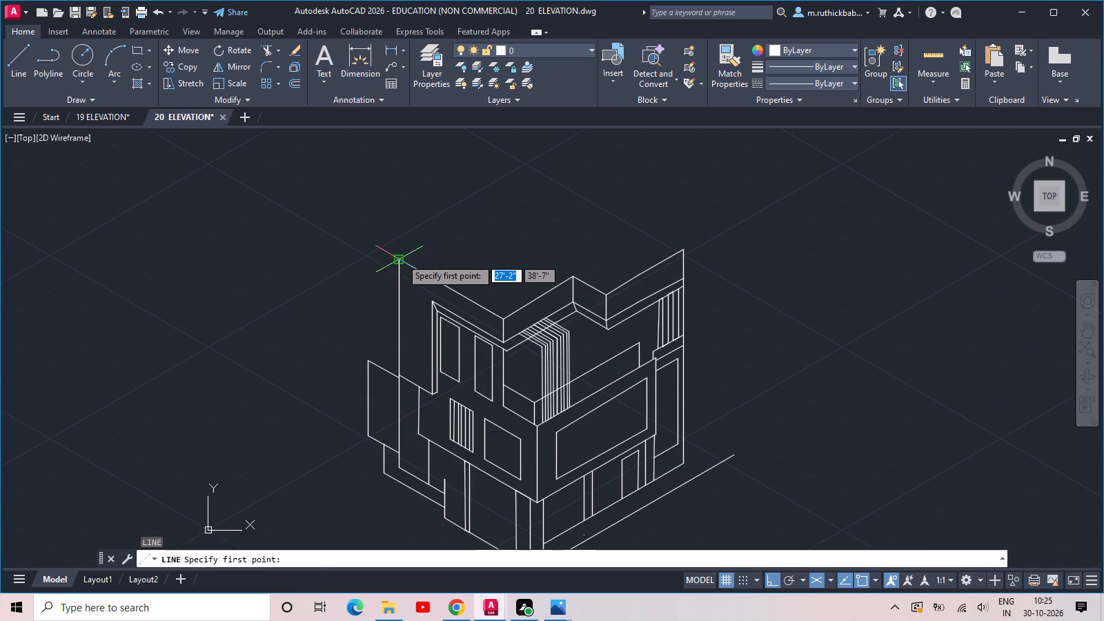
left_click(401, 258)
left_click(382, 241)
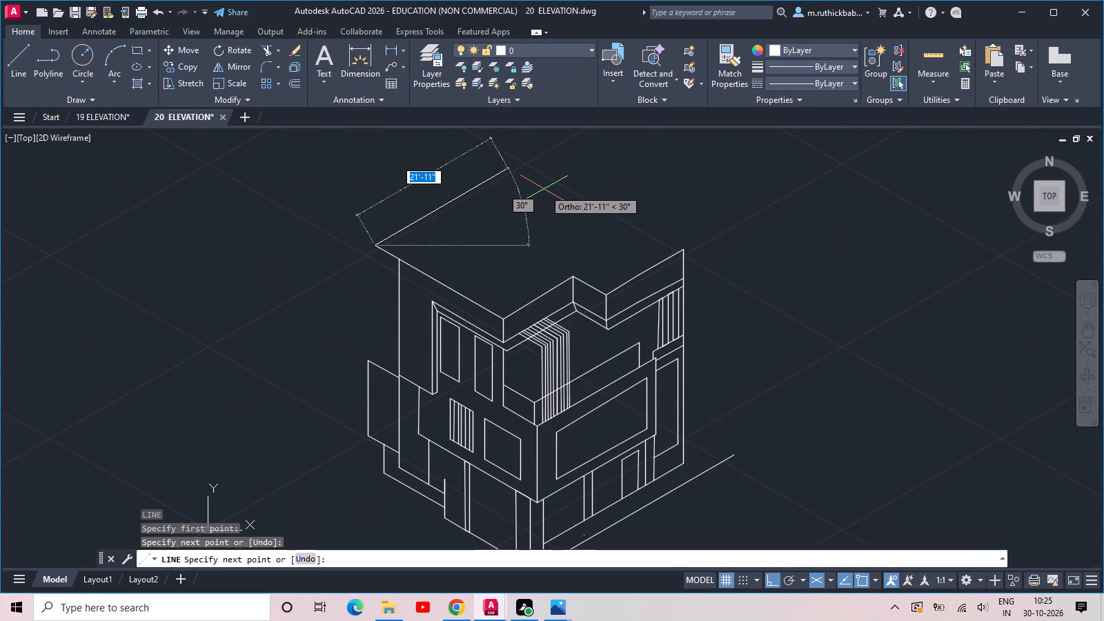
key("F5")
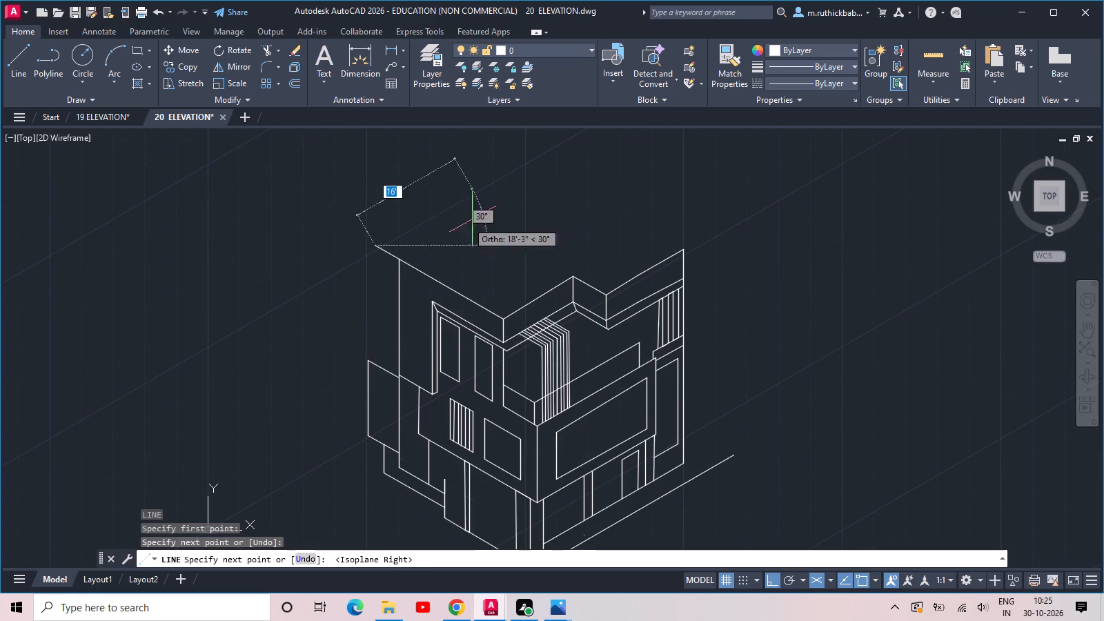
key("F6")
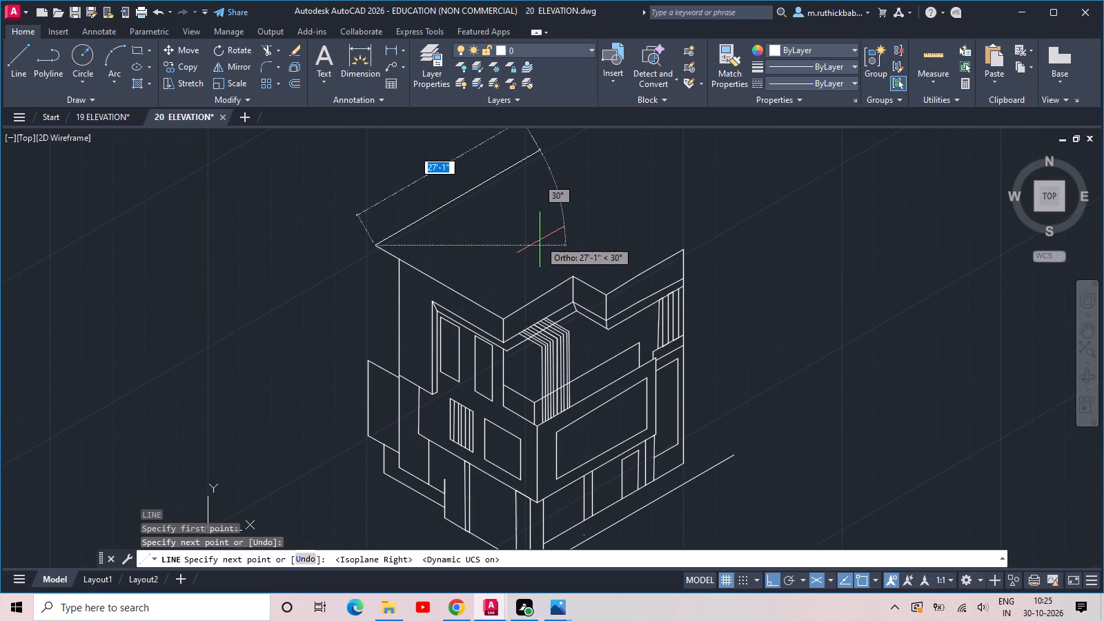
key("F6")
key("F5")
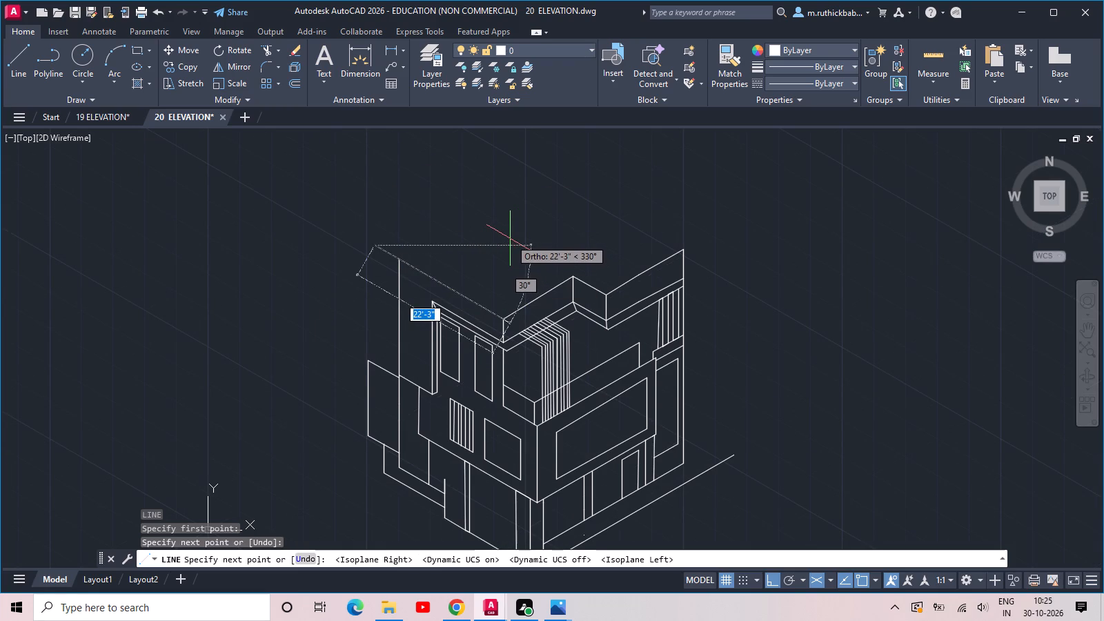
key("F5")
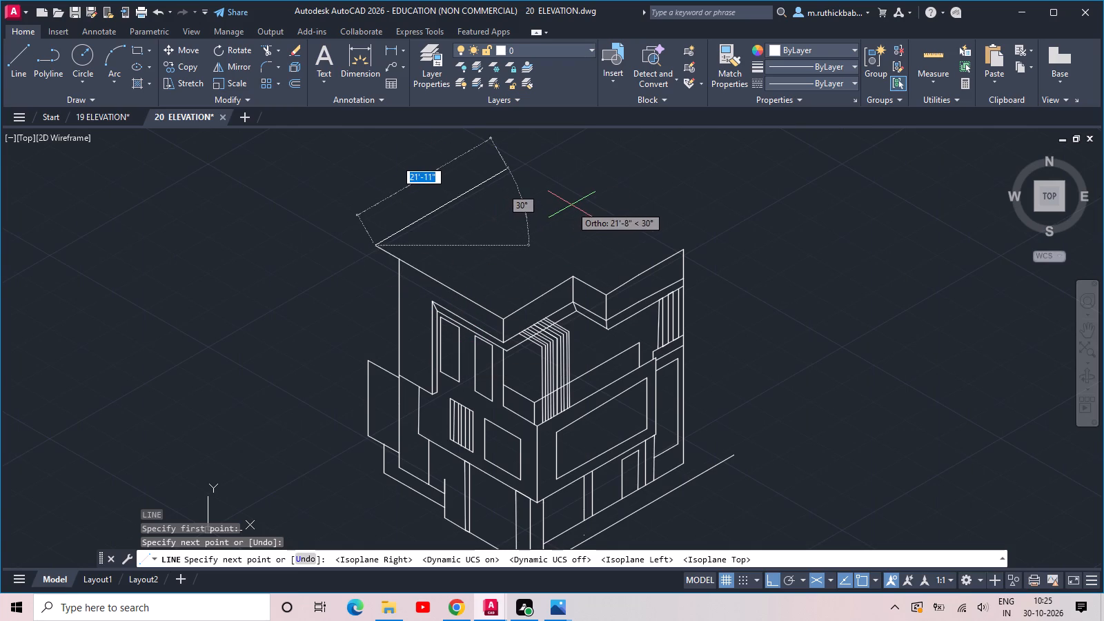
key("F5")
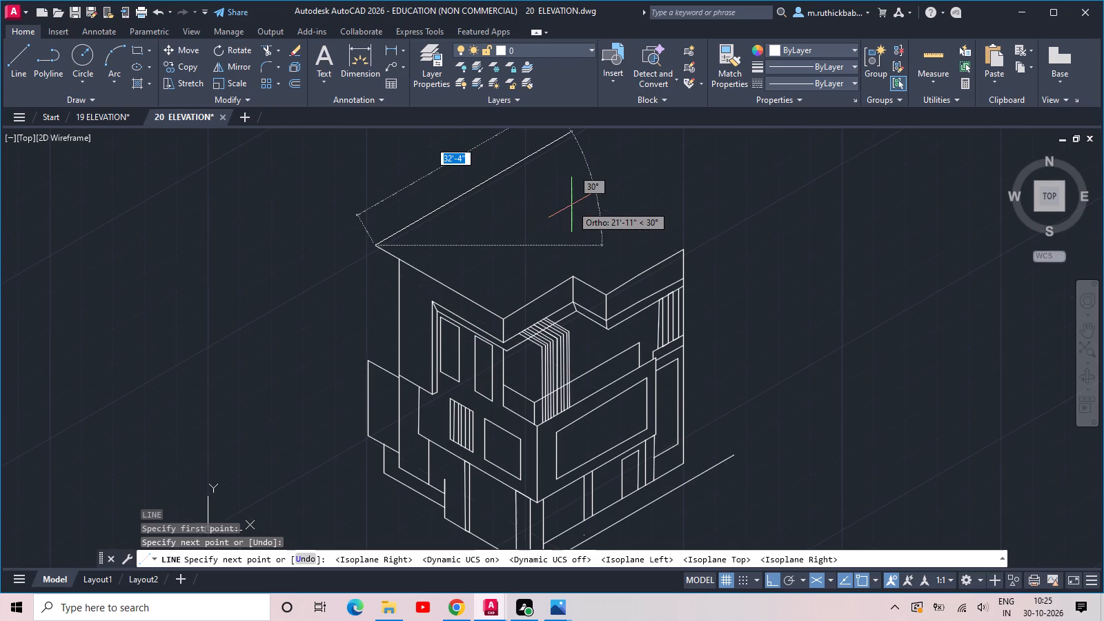
key("F5")
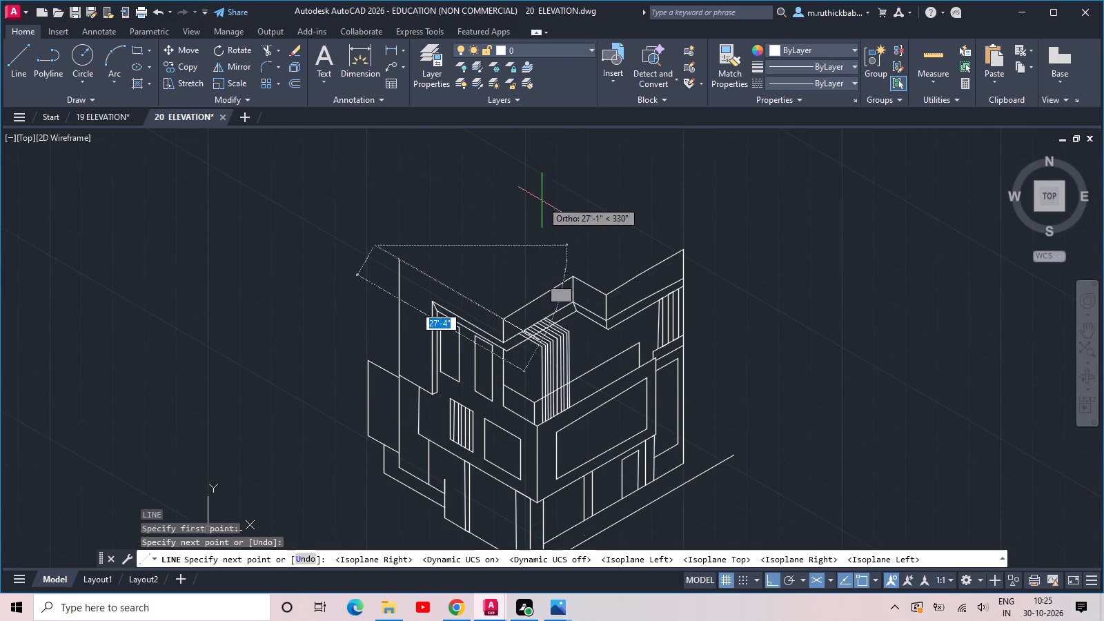
key("F5")
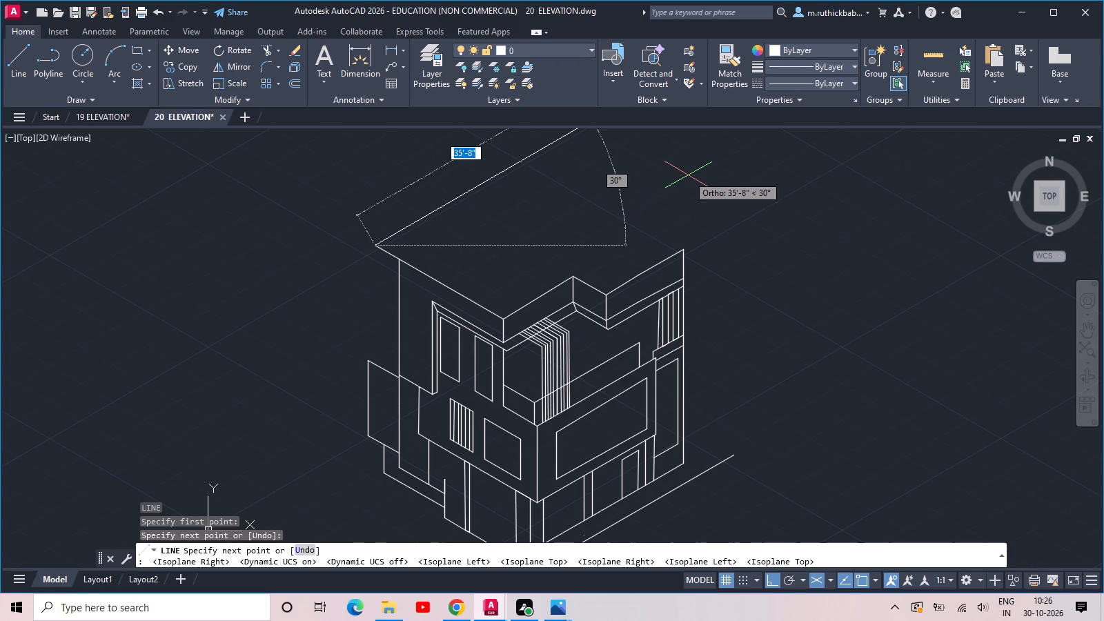
left_click(669, 184)
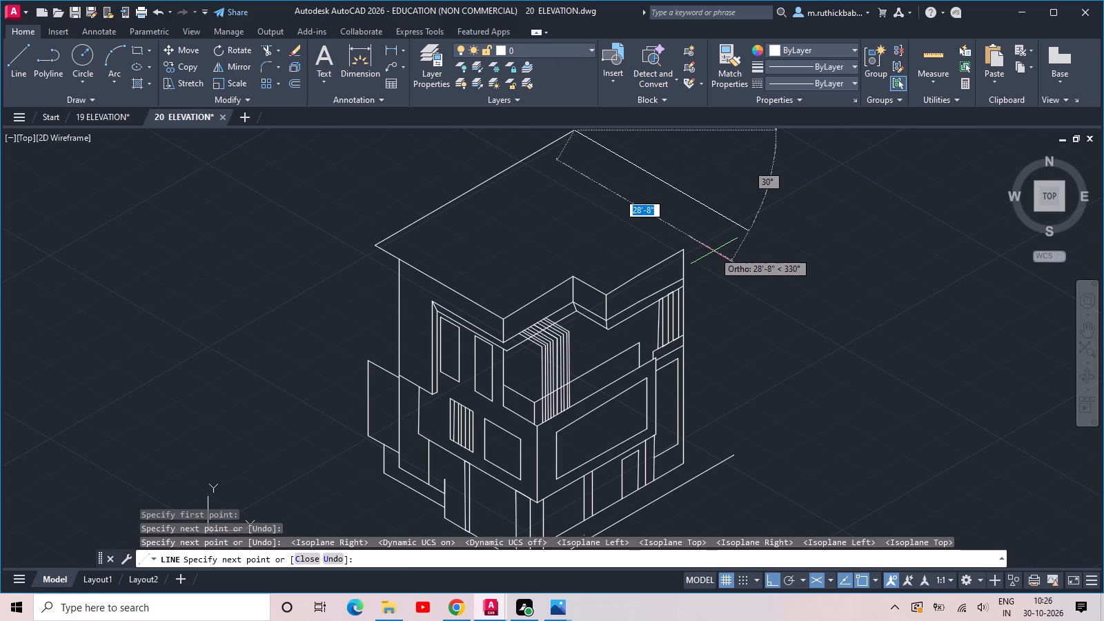
key("Escape")
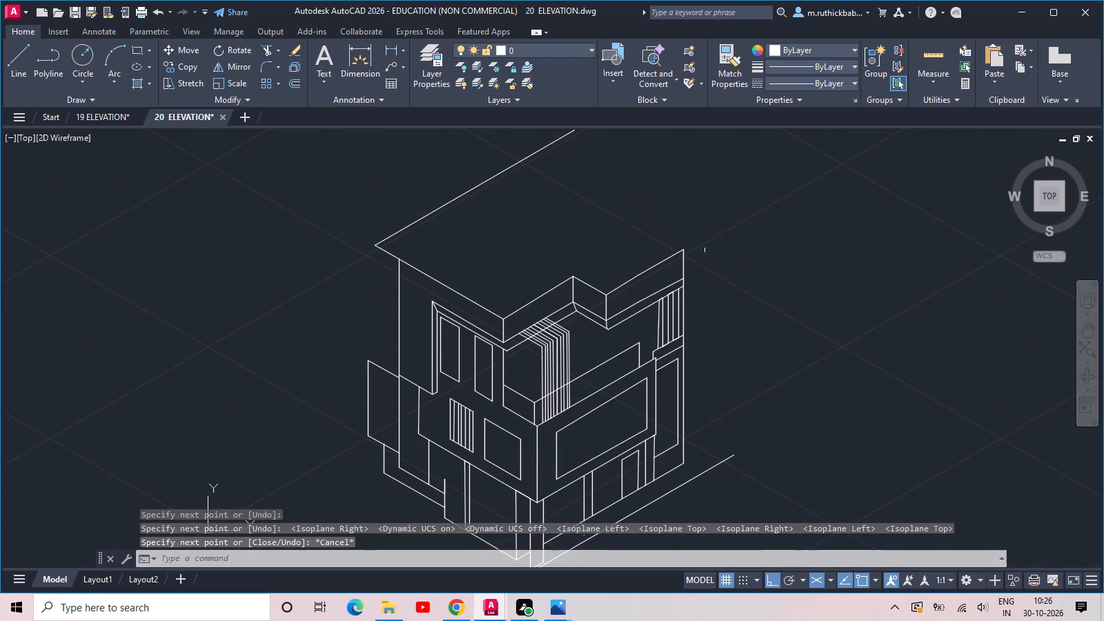
Draw the rear roof edge from the roof band's far-right top corner at 150° until it crosses the long 30° edge.
key("space")
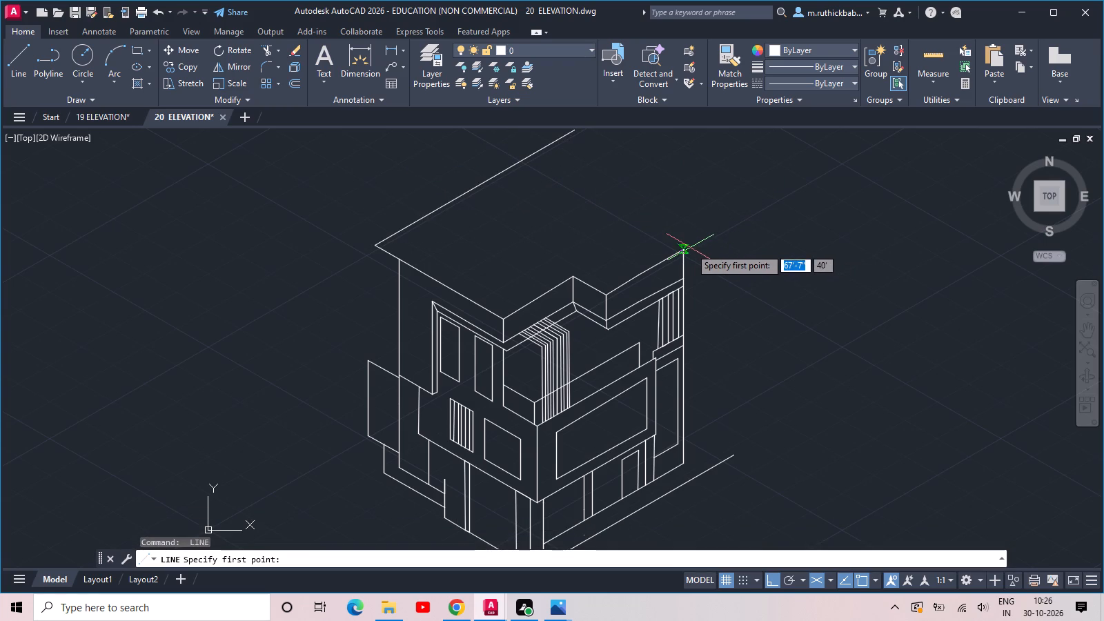
left_click(683, 247)
left_click(489, 139)
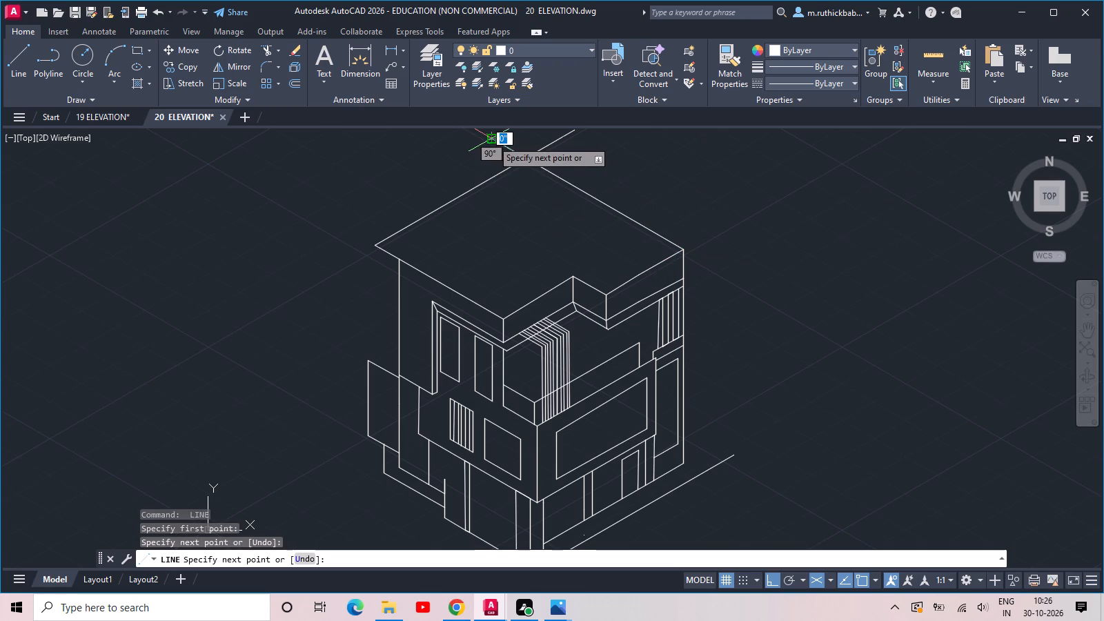
key("Escape")
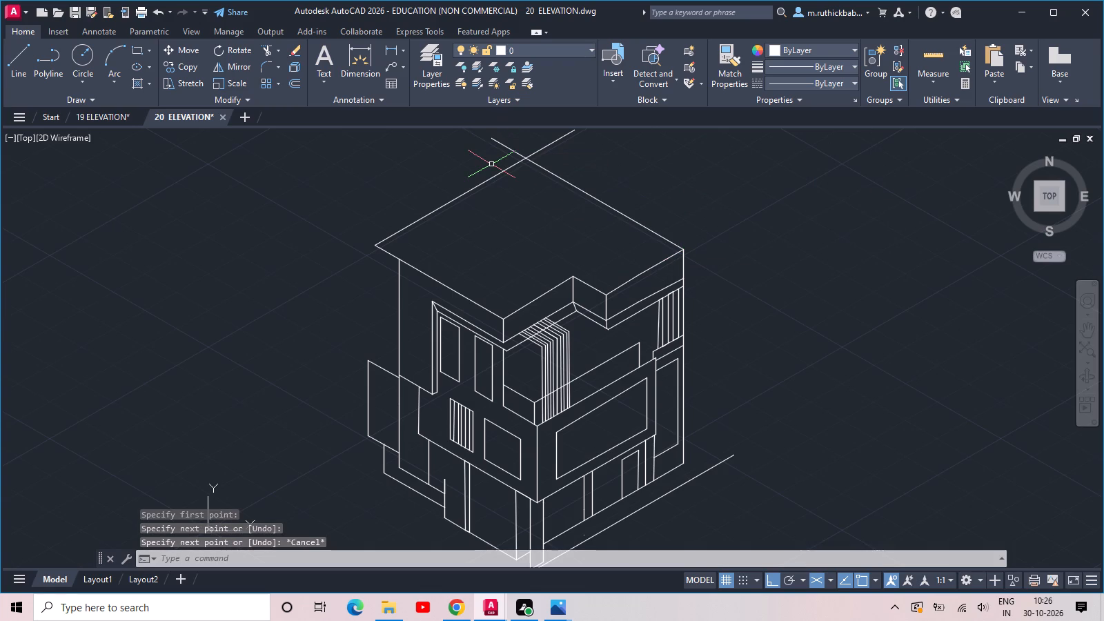
Trim both roof edges' overshooting ends where they cross at the roof's rear corner.
key("t")
key("r")
key("space")
key("space")
middle_click_drag(531, 162, 606, 344)
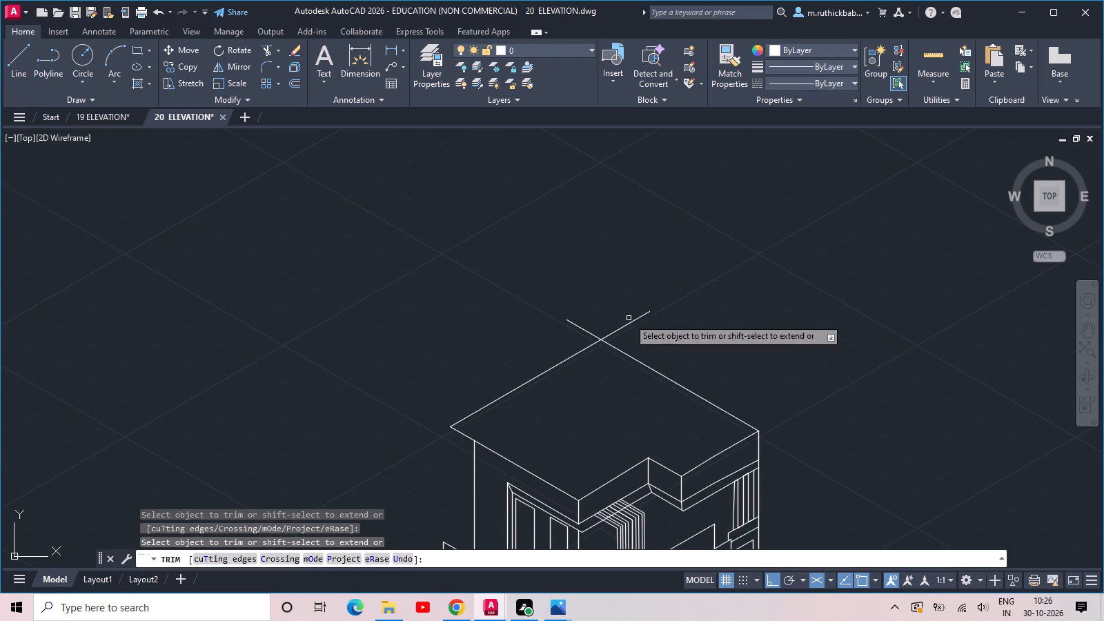
left_click_drag(638, 325, 624, 326)
left_click(532, 325)
scroll(584, 276, "down", 3)
key("Escape")
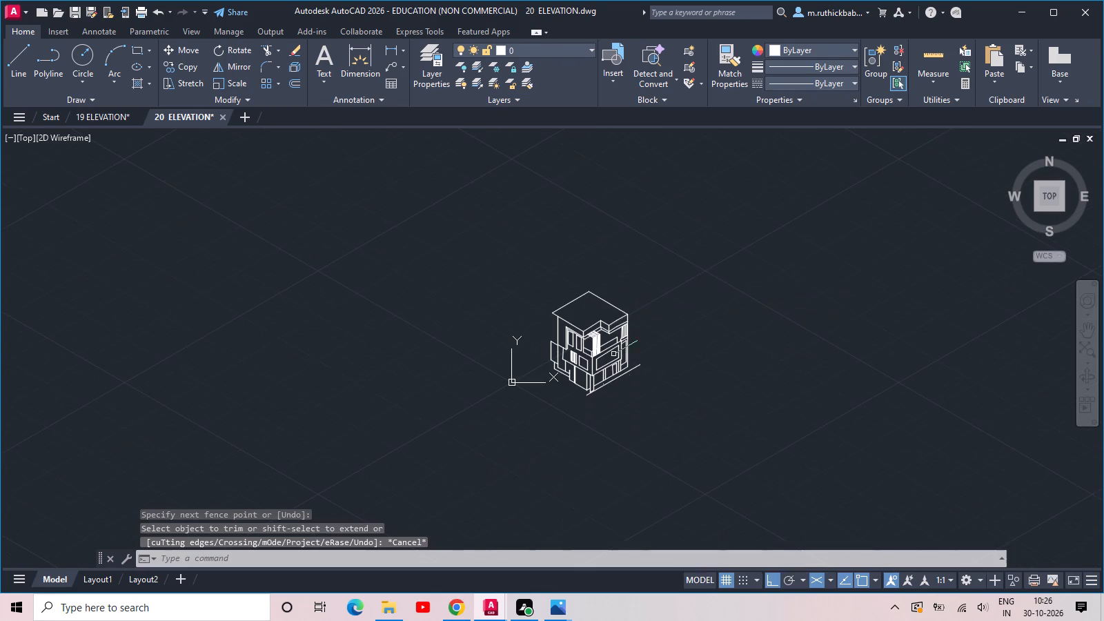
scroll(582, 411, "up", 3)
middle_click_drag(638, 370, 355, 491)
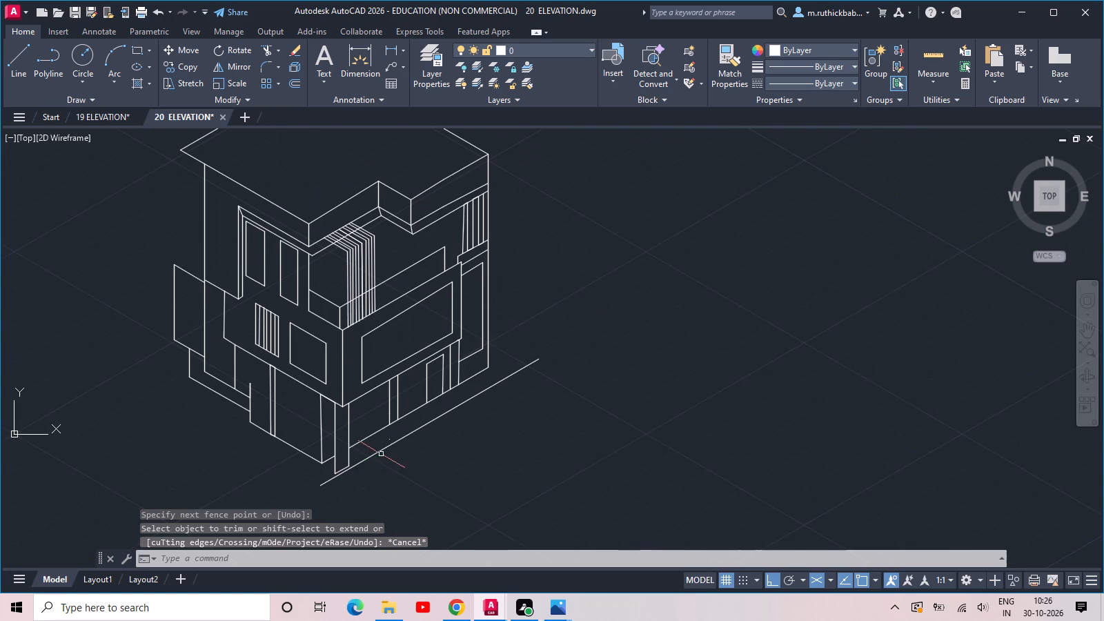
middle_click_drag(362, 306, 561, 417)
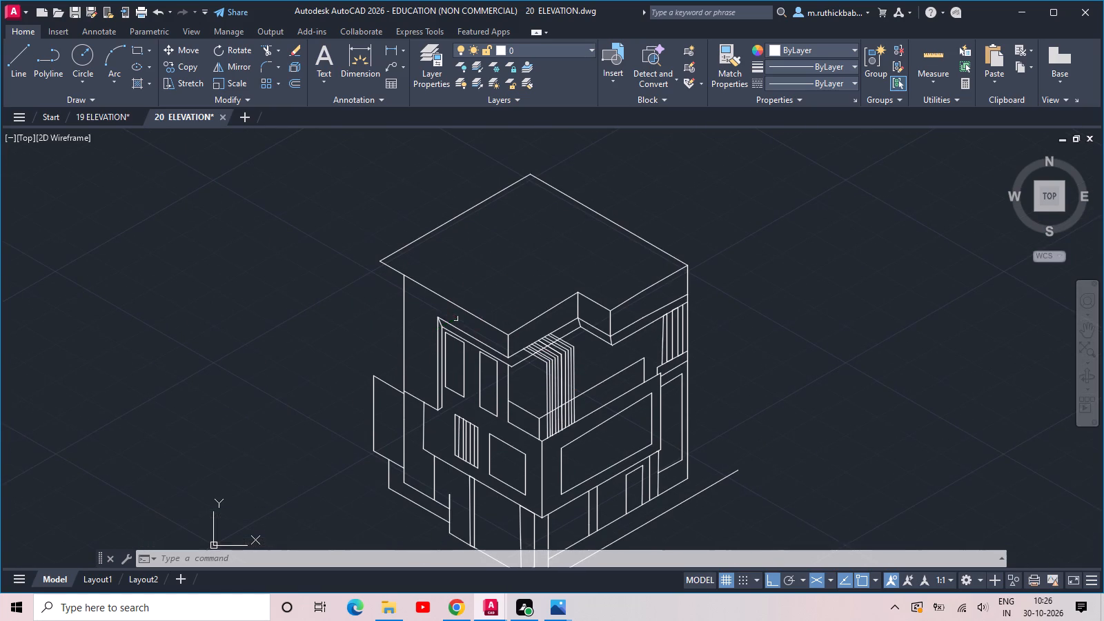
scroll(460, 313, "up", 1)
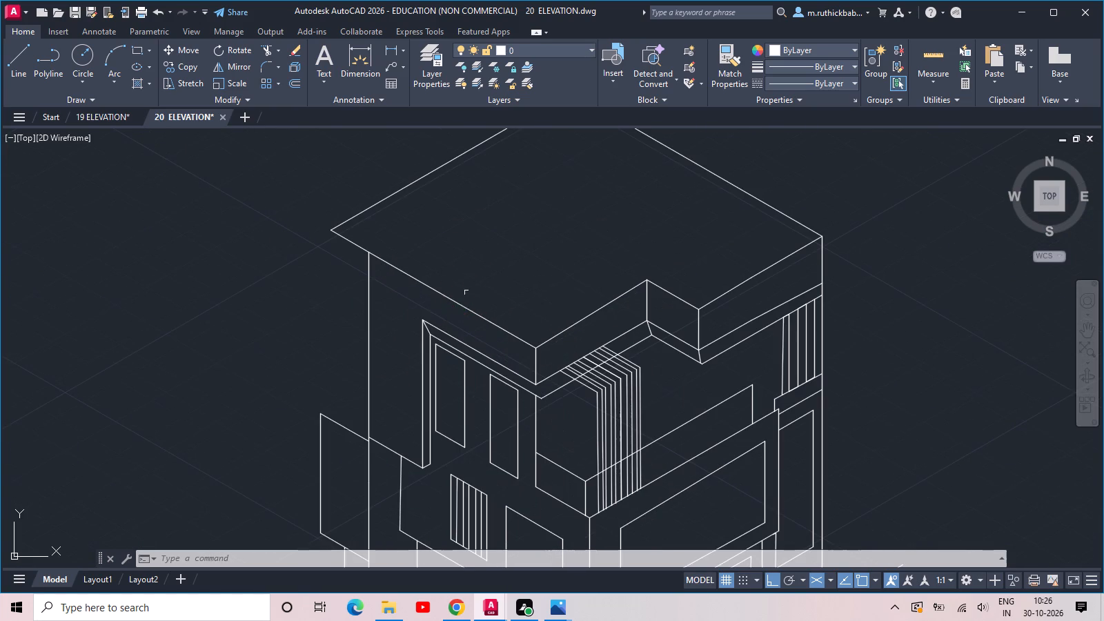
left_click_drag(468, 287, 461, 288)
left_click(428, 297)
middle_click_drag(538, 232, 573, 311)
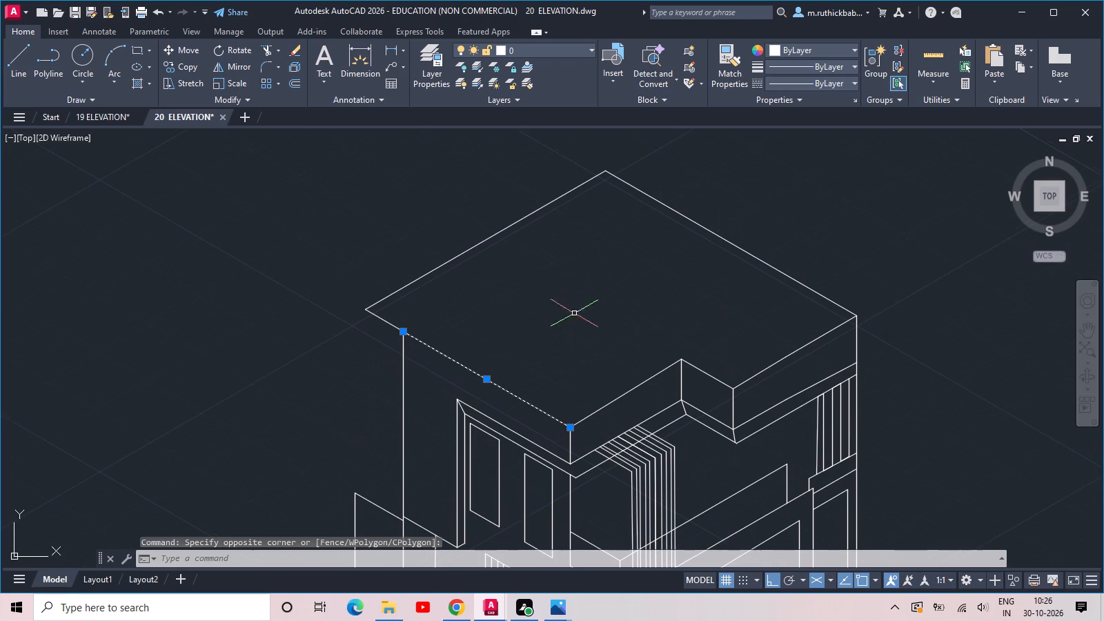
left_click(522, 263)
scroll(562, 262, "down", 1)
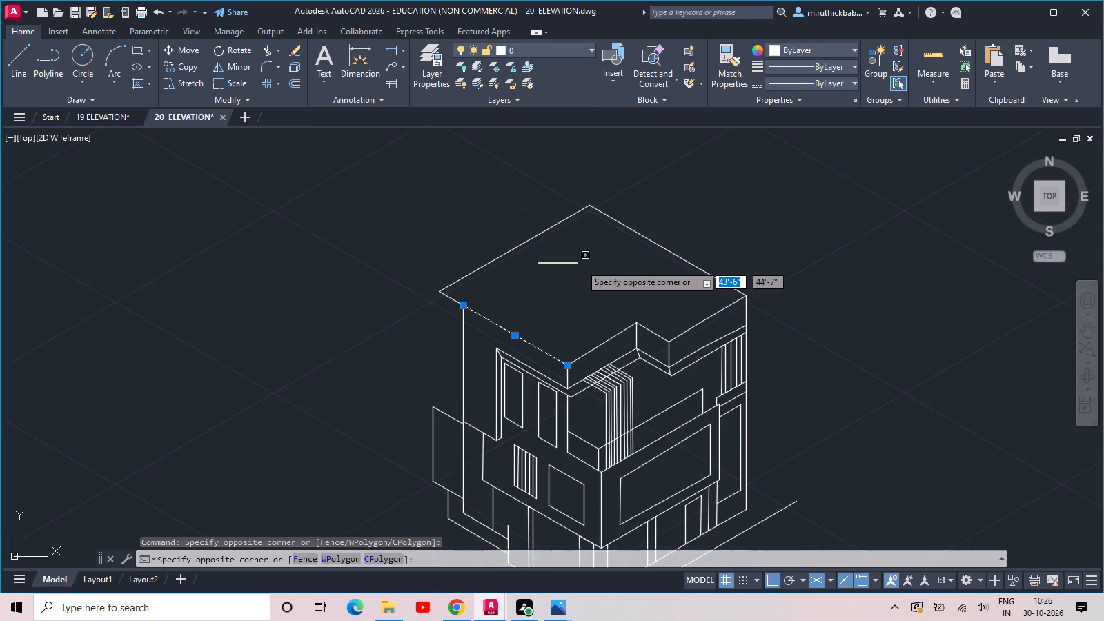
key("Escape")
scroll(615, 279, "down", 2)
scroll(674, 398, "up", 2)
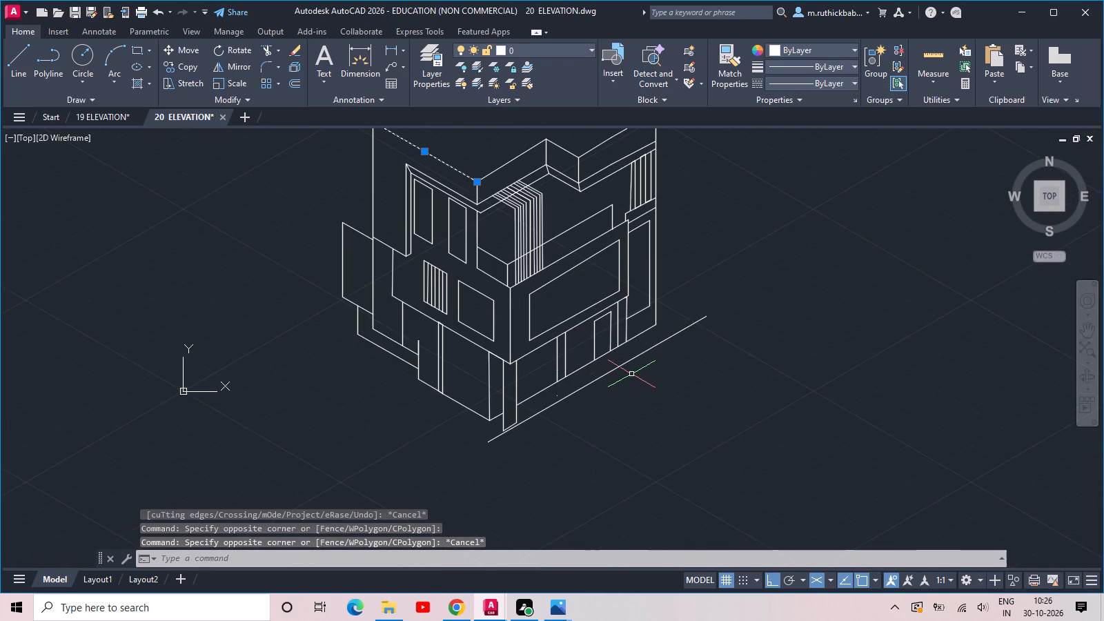
Save the 20 ELEVATION drawing.
key("ctrl+s")
key("ctrl+s")
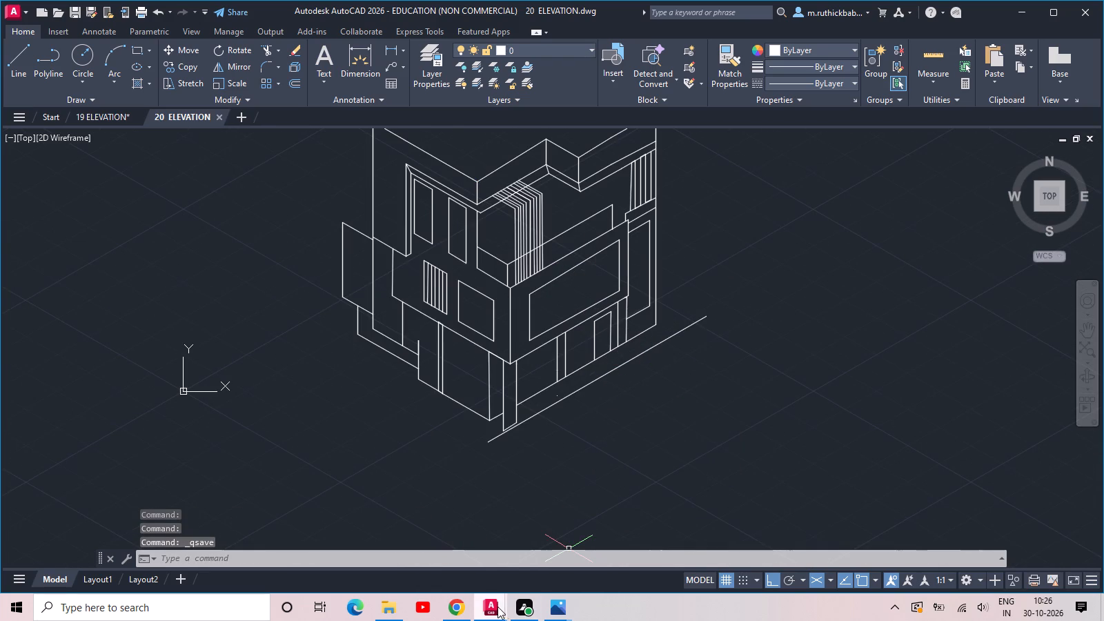
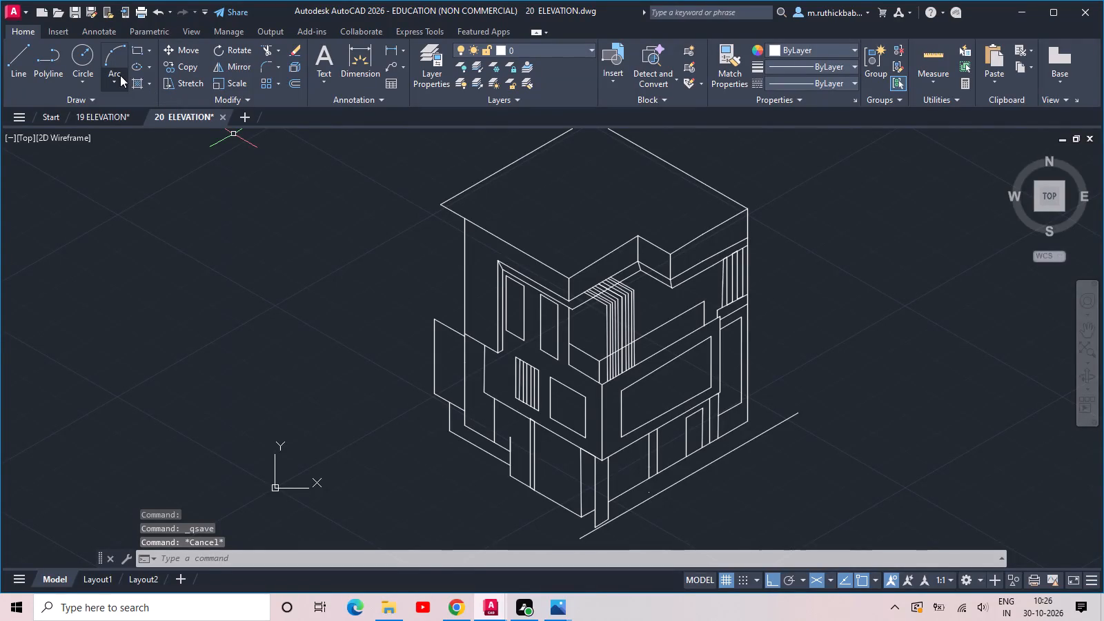
Hatch the wall surround of the large front opening and the narrow stepped wall panel with the AR-HBONE pattern.
left_click(140, 85)
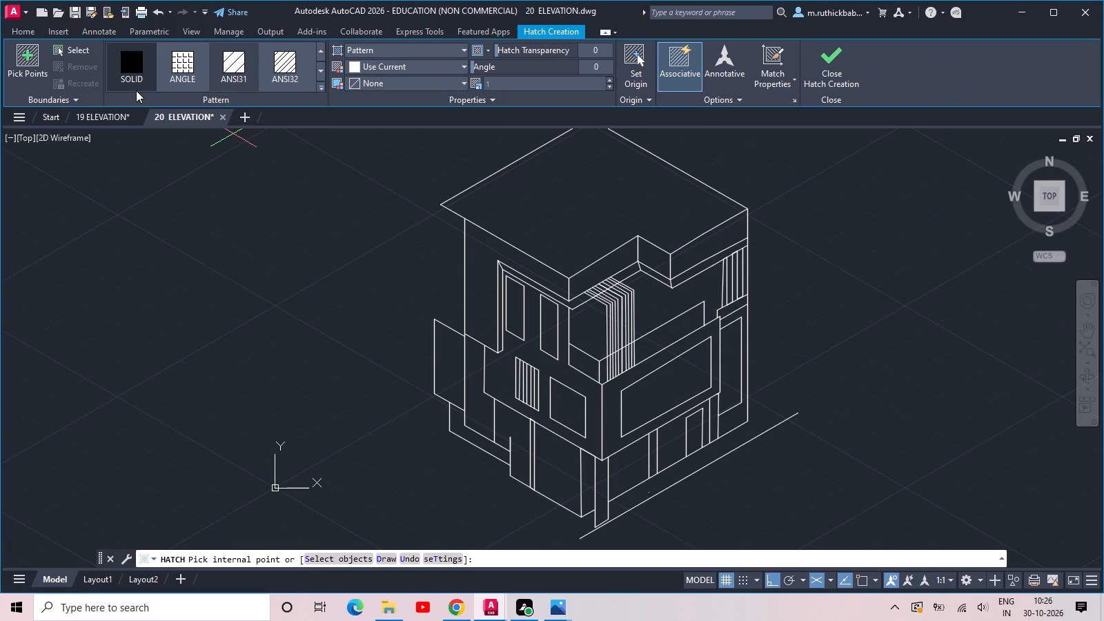
scroll(242, 85, "down", 1)
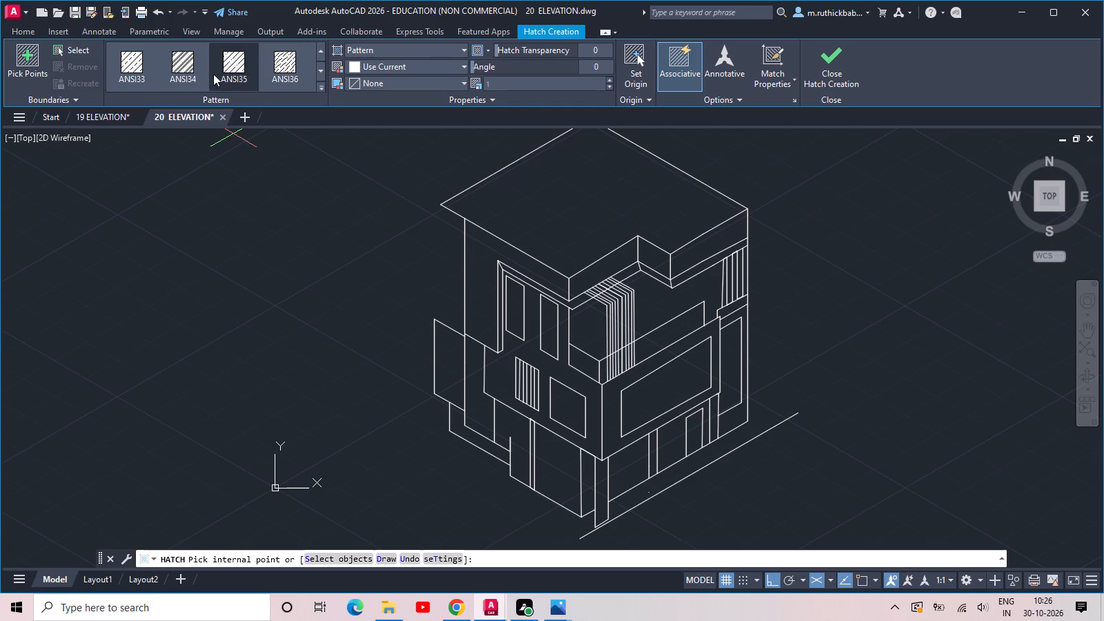
scroll(203, 74, "down", 3)
scroll(154, 68, "up", 1)
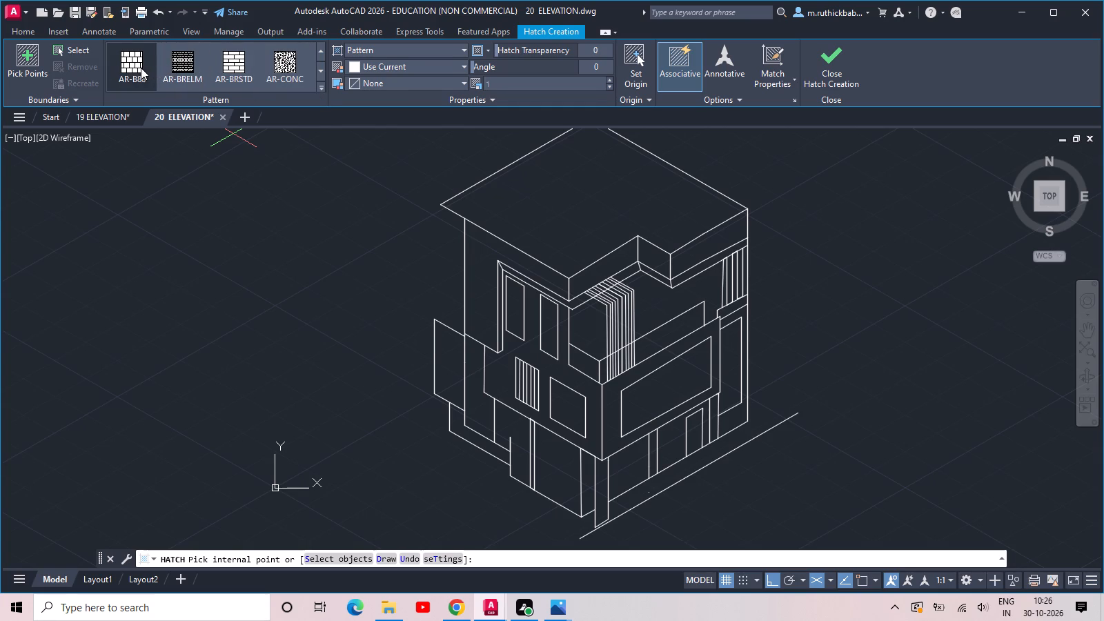
scroll(140, 68, "down", 1)
left_click(128, 67)
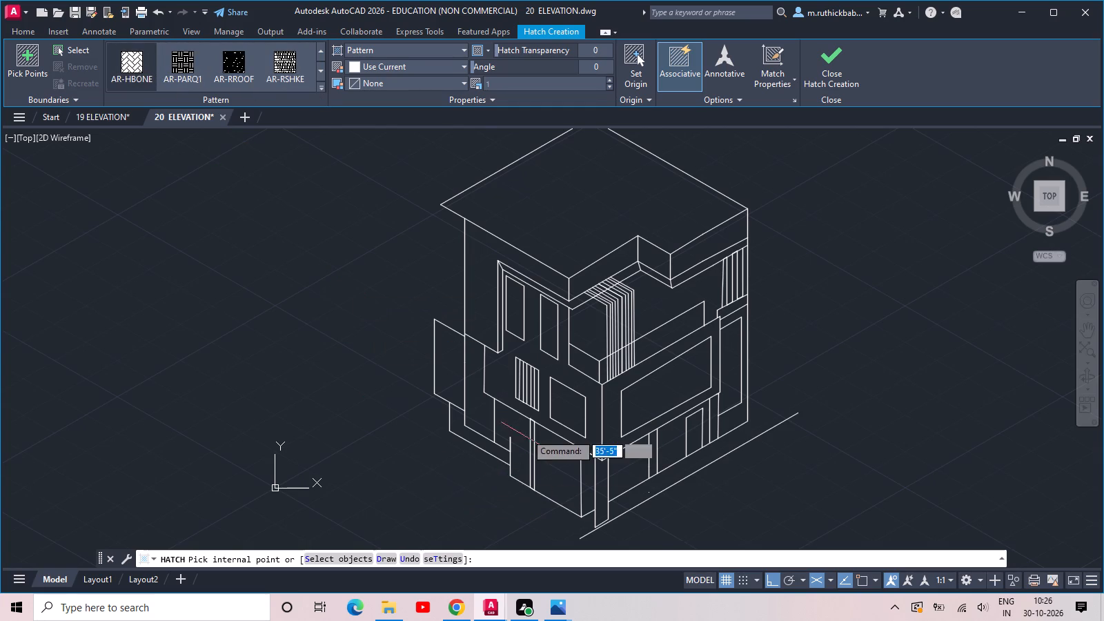
scroll(532, 424, "up", 1)
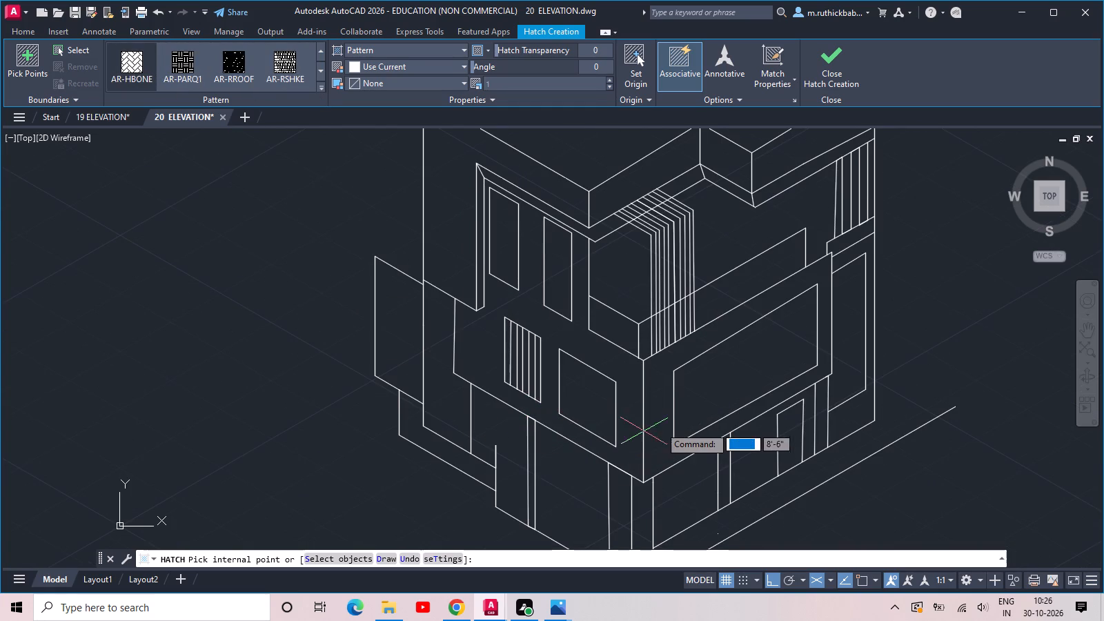
left_click(660, 426)
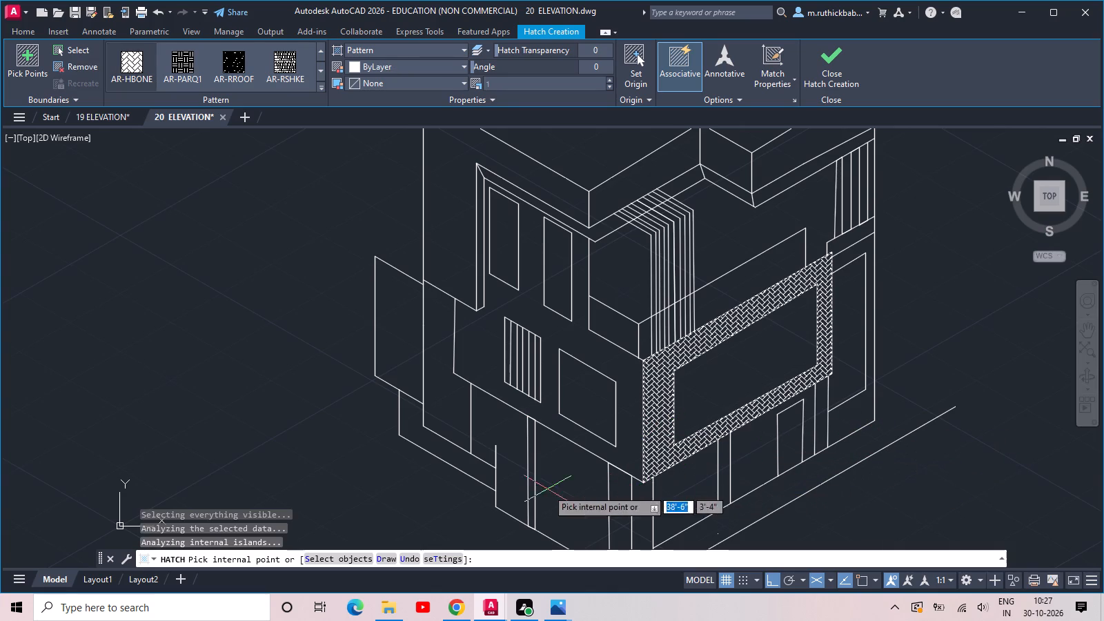
left_click(448, 423)
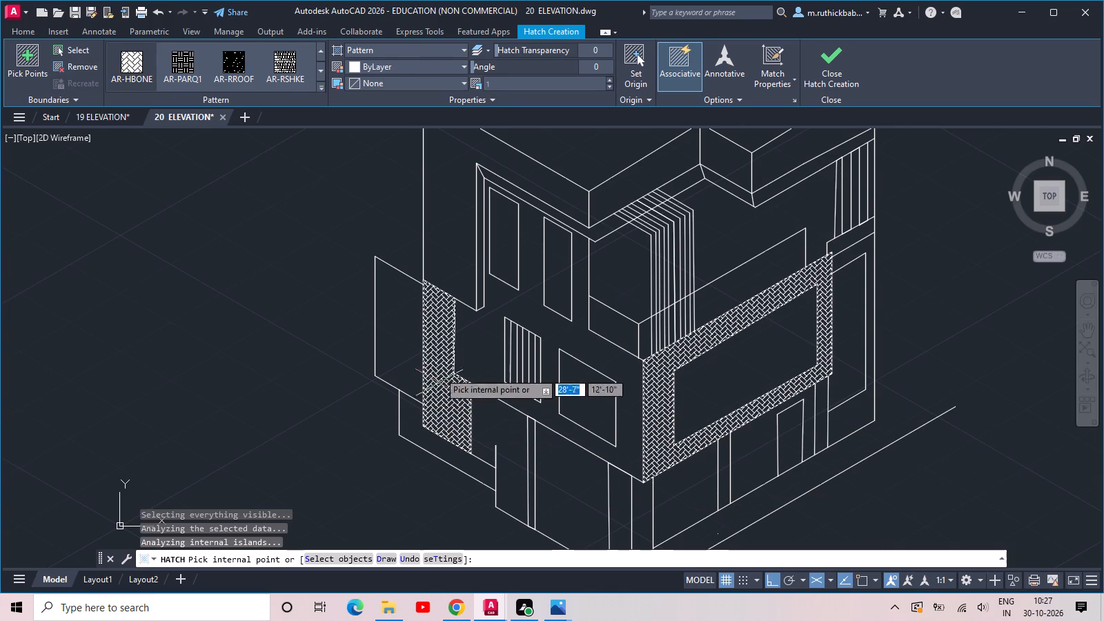
middle_click_drag(451, 251, 558, 459)
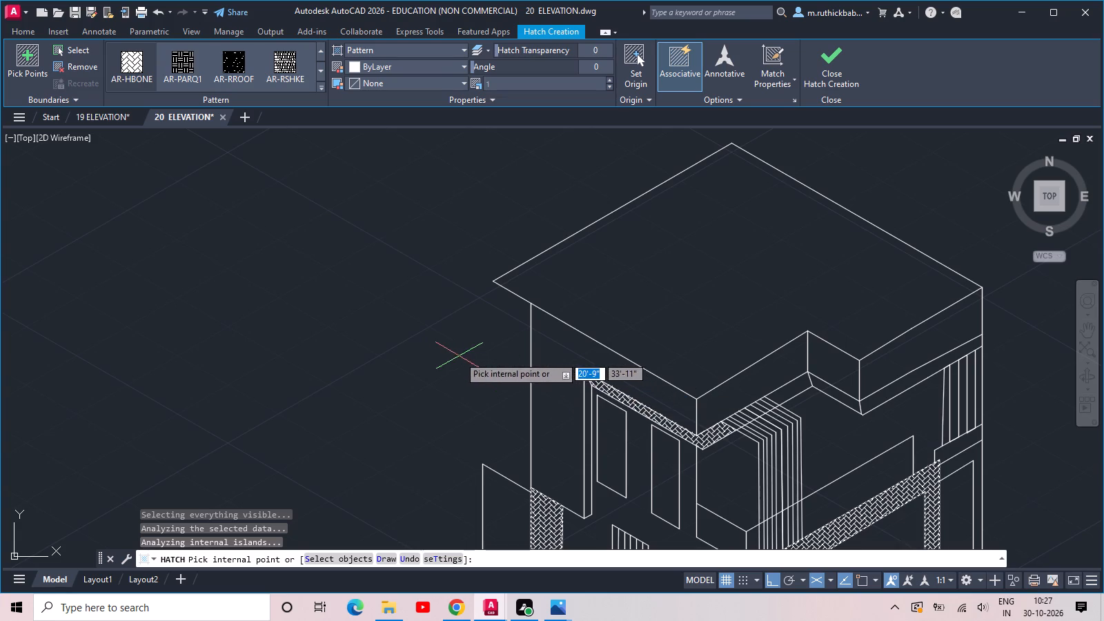
double_click(822, 52)
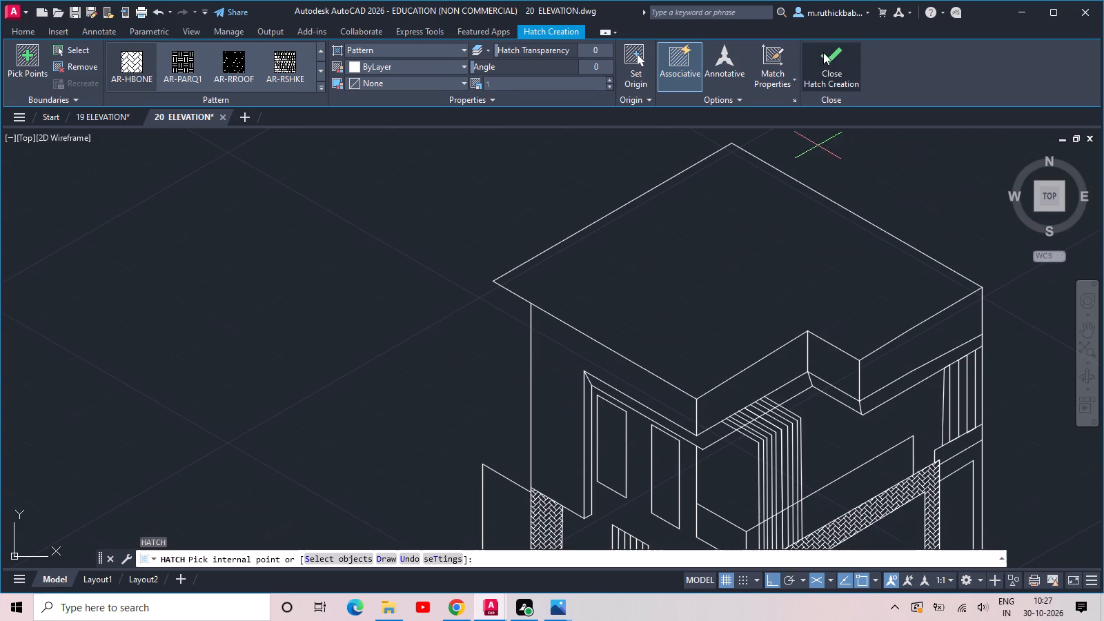
Hatch the ground-floor corner column with the AR-PARQ1 pattern.
scroll(829, 217, "down", 2)
scroll(789, 384, "up", 2)
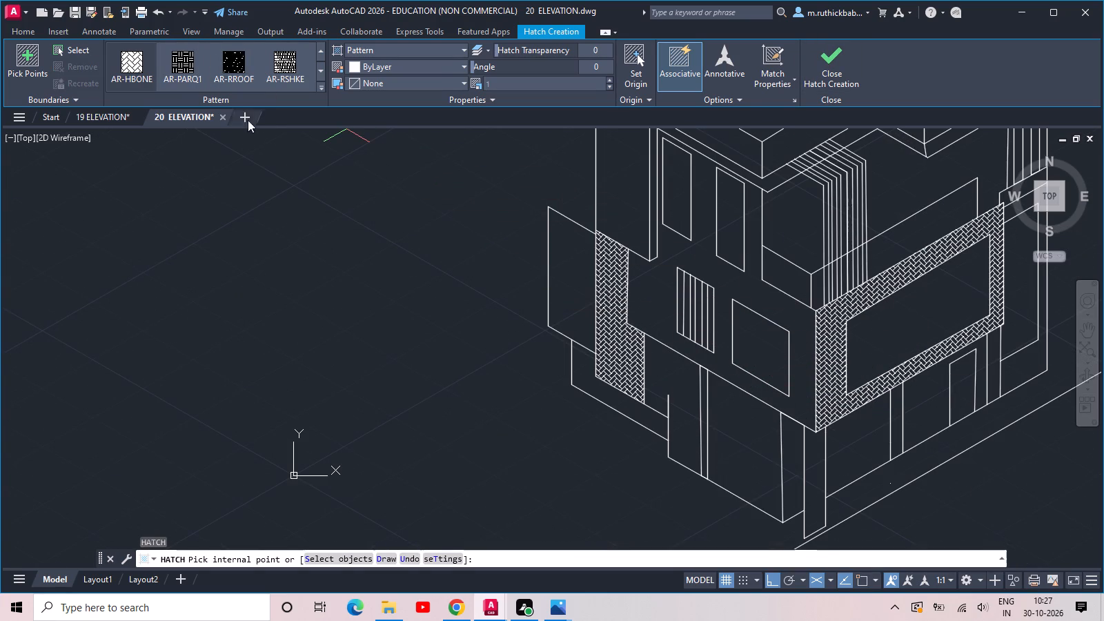
left_click(193, 68)
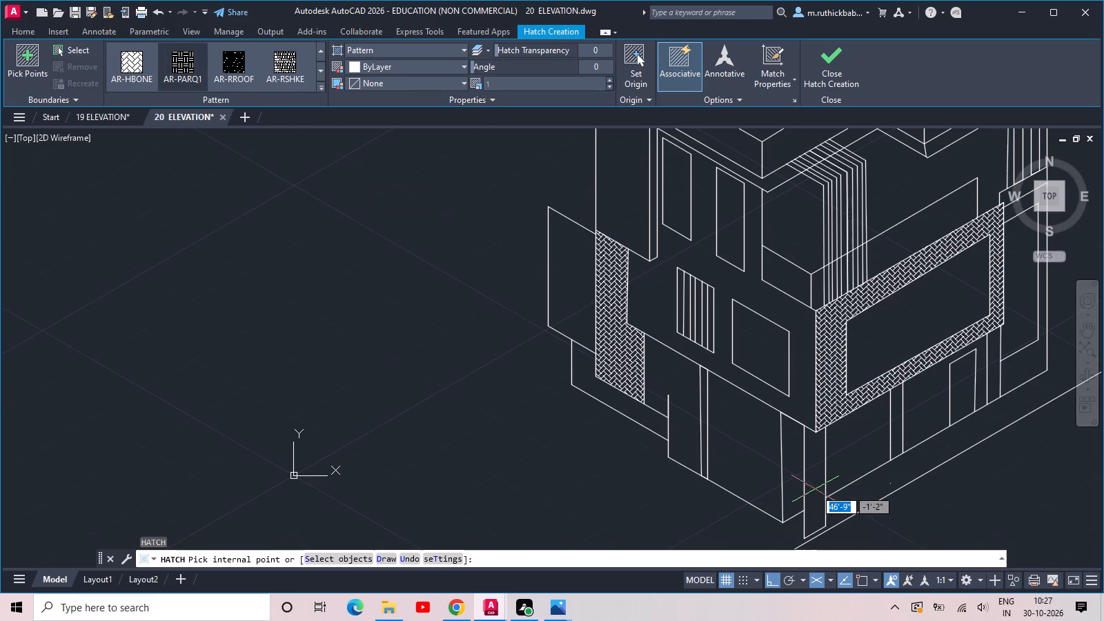
left_click(815, 489)
scroll(782, 491, "down", 1)
key("Escape")
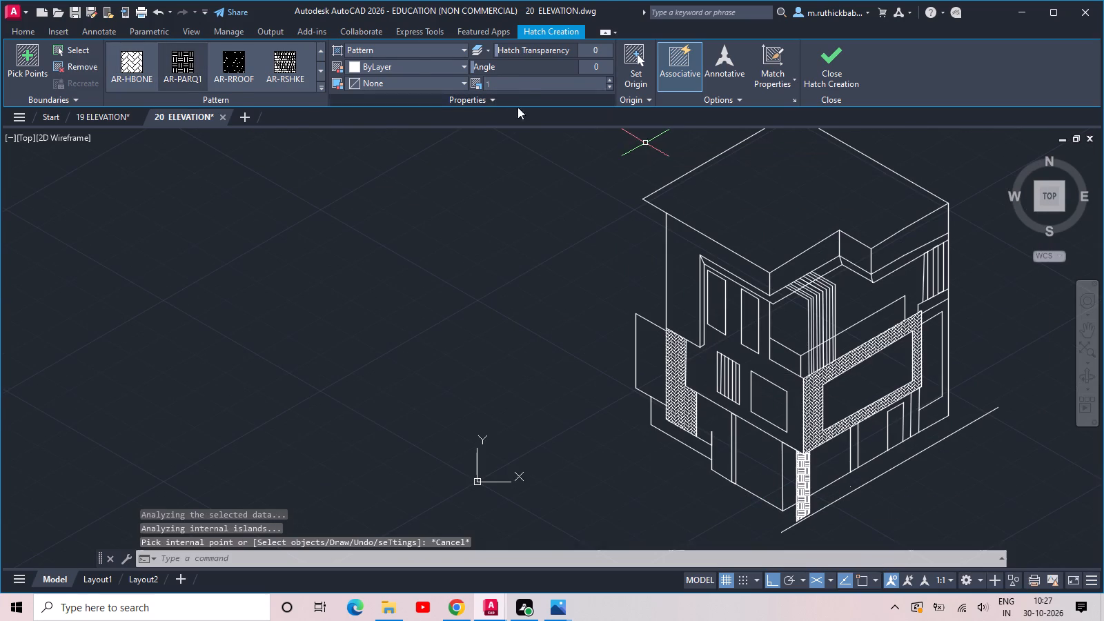
Draw a long ground line at 150° from the near end of the existing ground line, extending past the building's other side.
scroll(736, 328, "down", 1)
middle_click_drag(814, 431, 682, 491)
scroll(670, 471, "up", 2)
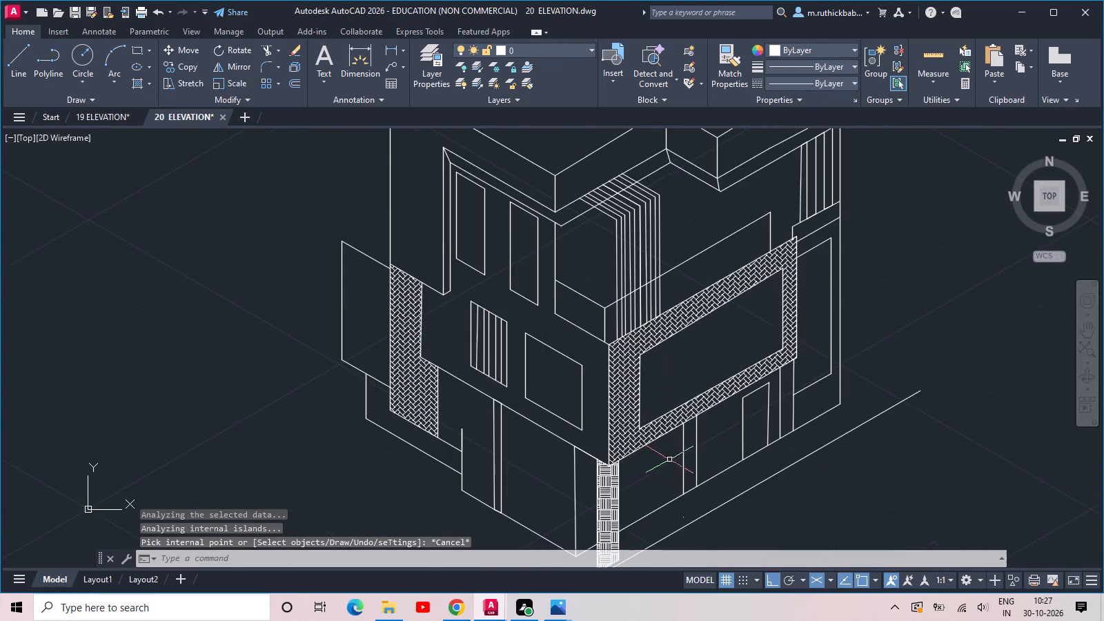
middle_click_drag(670, 454, 664, 370)
scroll(602, 493, "up", 1)
scroll(571, 506, "down", 1)
key("l")
key("space")
left_click_drag(559, 514, 522, 486)
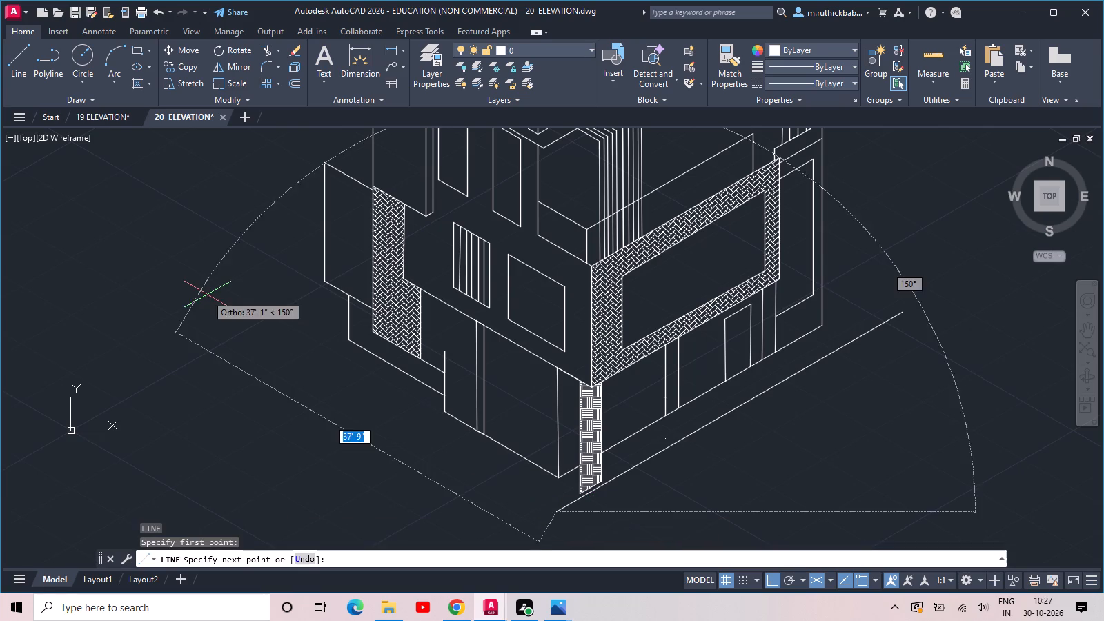
left_click(197, 268)
key("Escape")
Draw a small isometric window outline about 3'-7" high between the herringbone panel and the slatted opening, on the left isoplane.
scroll(204, 266, "down", 2)
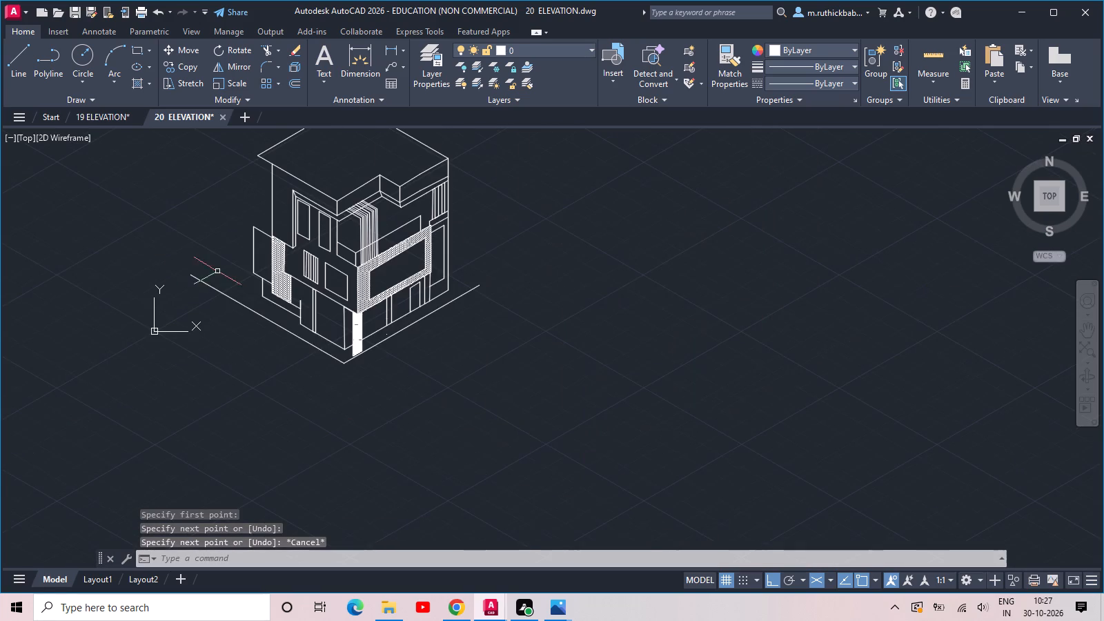
middle_click_drag(339, 381, 453, 491)
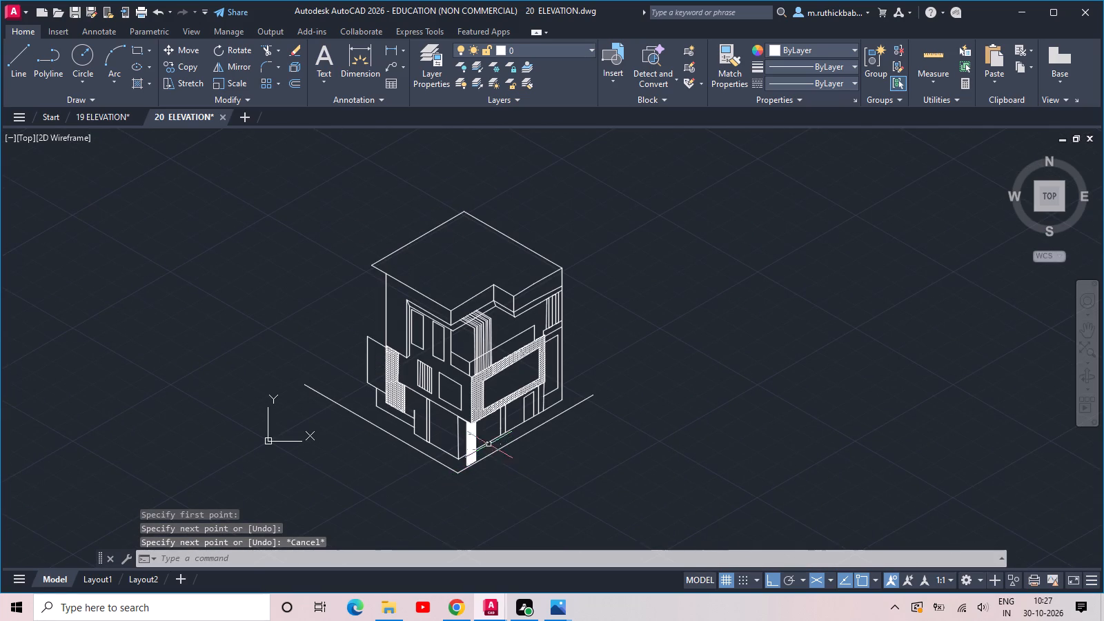
scroll(411, 308, "up", 3)
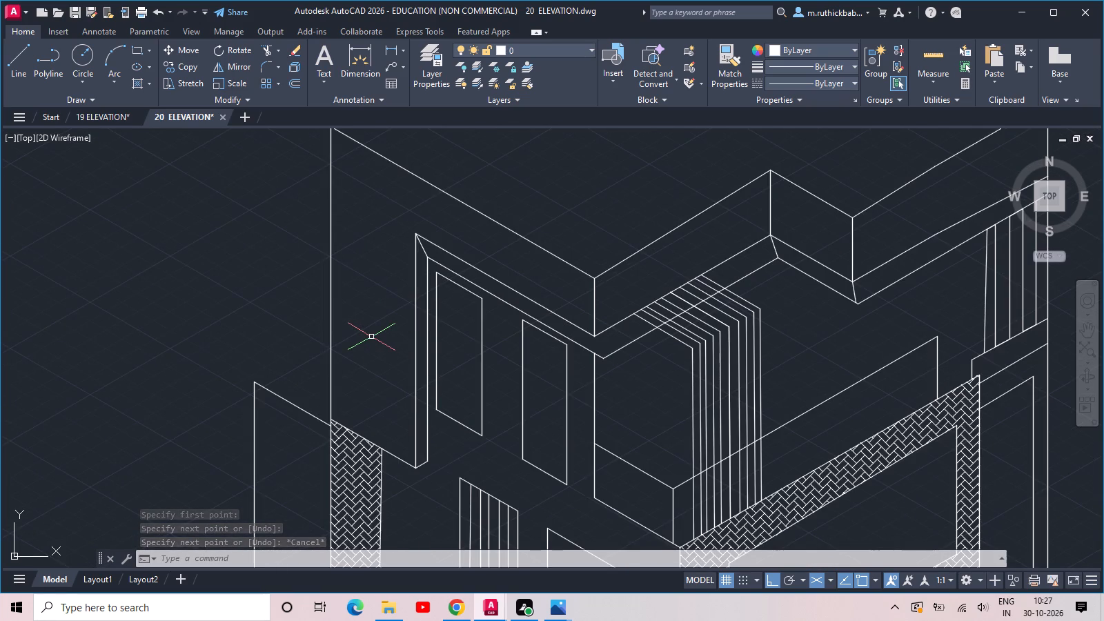
middle_click_drag(395, 378, 484, 188)
scroll(523, 342, "up", 1)
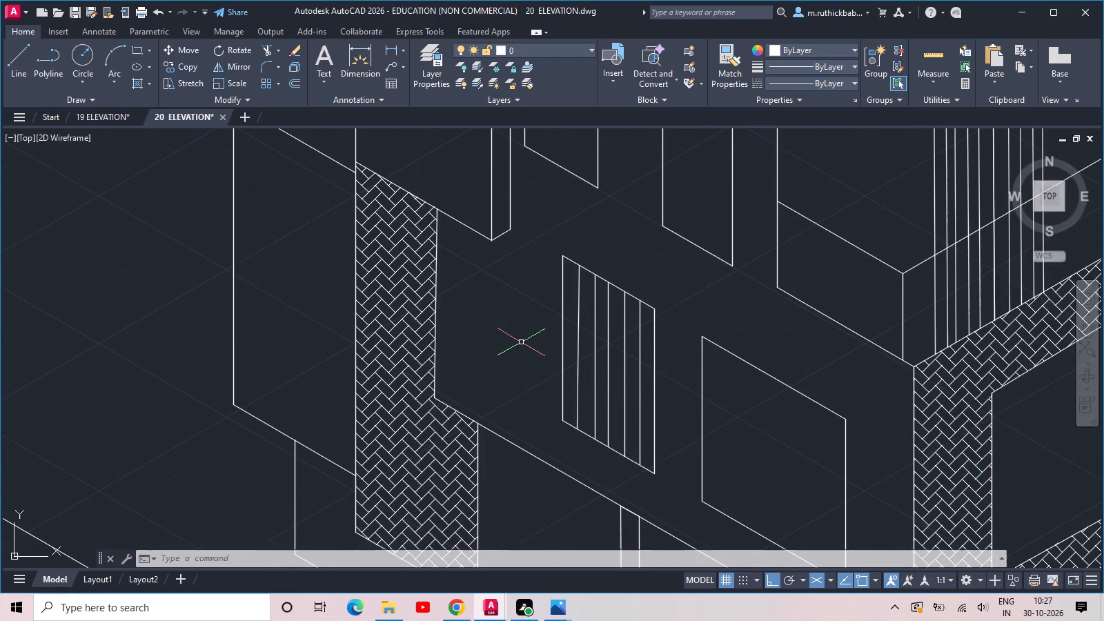
type("L")
key("space")
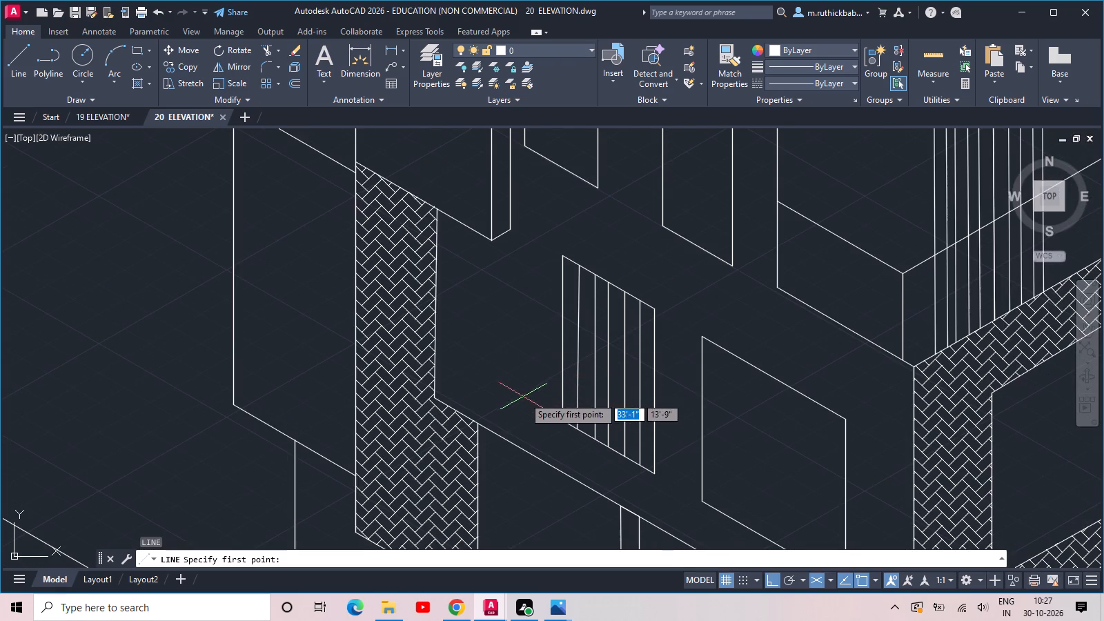
left_click(527, 399)
left_click(461, 368)
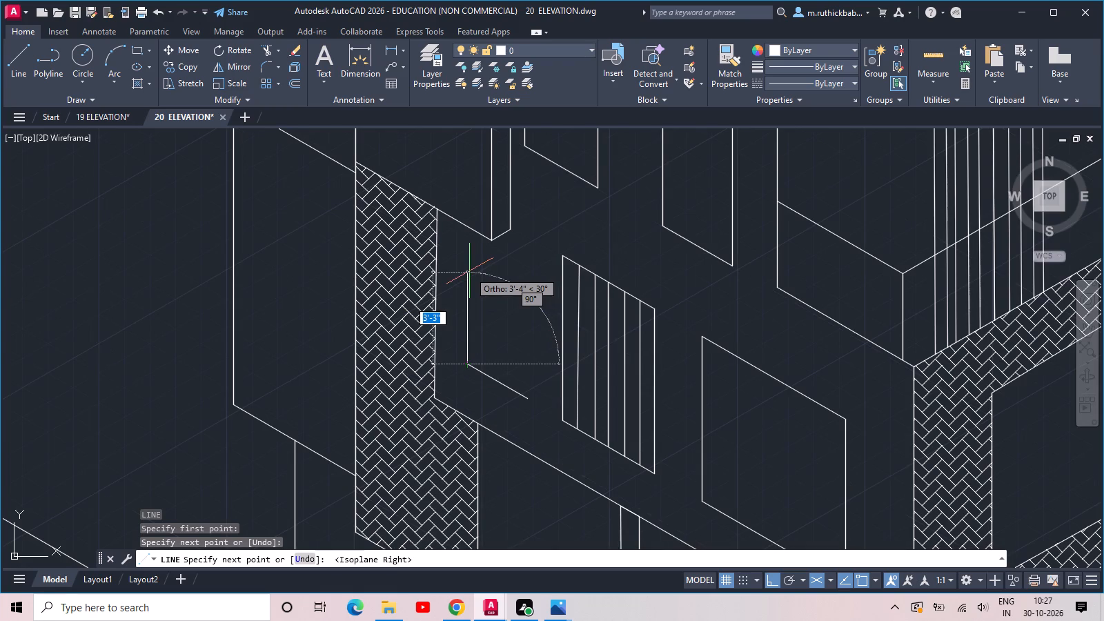
left_click(469, 271)
left_click(467, 262)
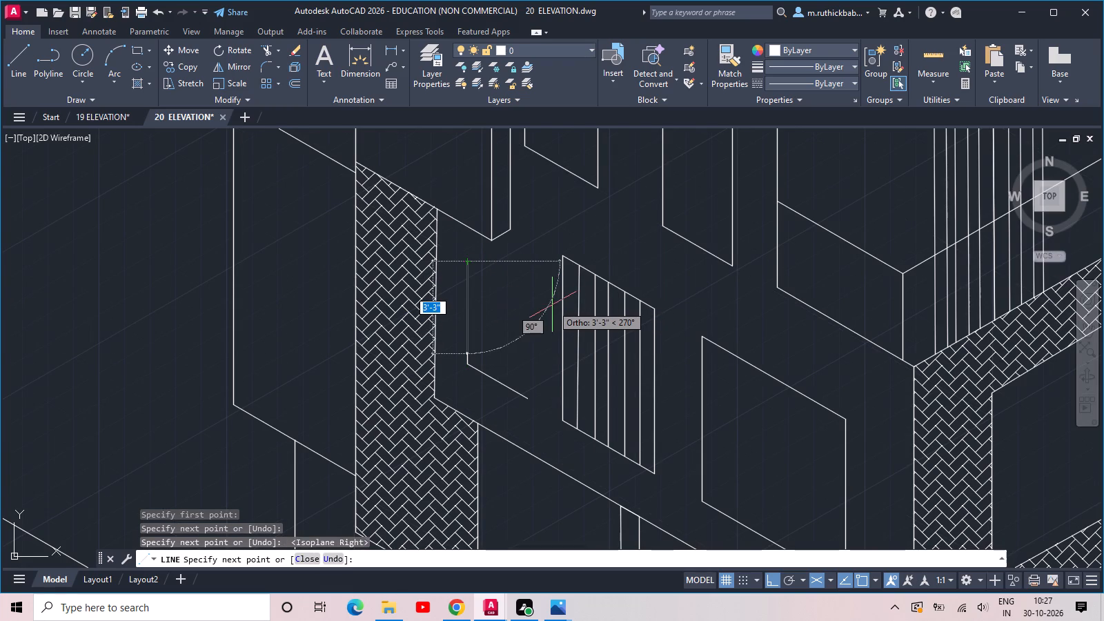
key("F5")
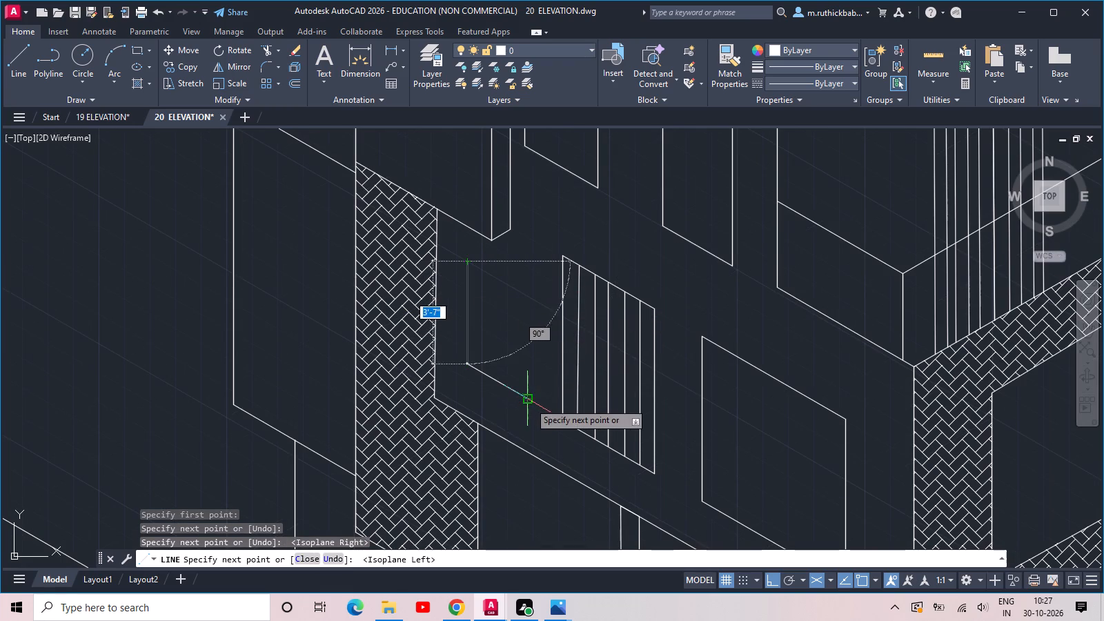
left_click(530, 296)
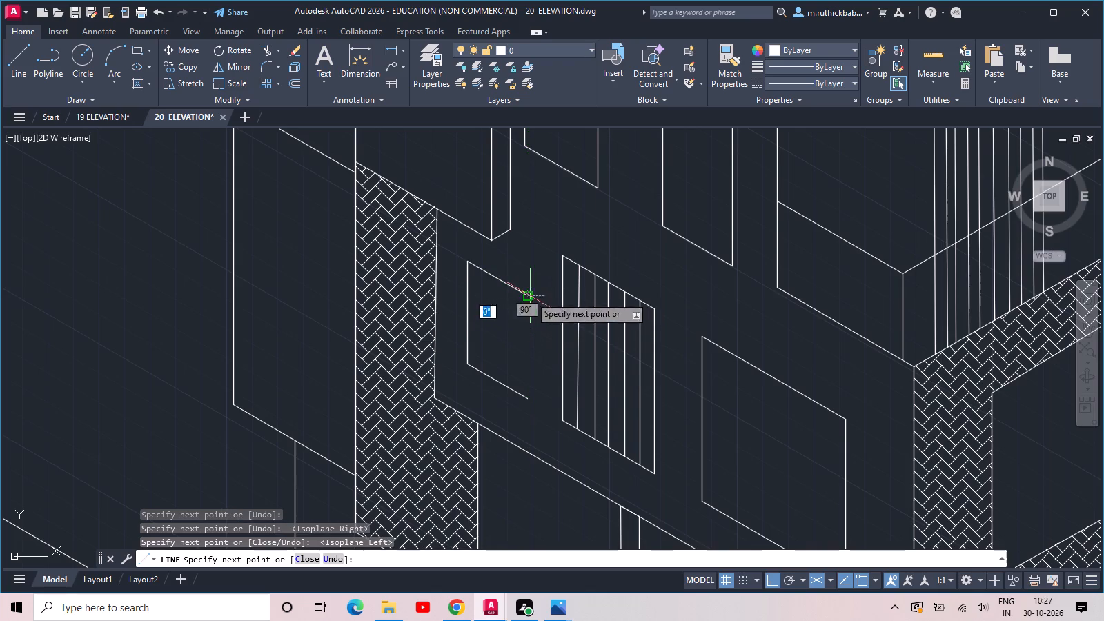
left_click(531, 399)
key("Escape")
scroll(530, 370, "down", 2)
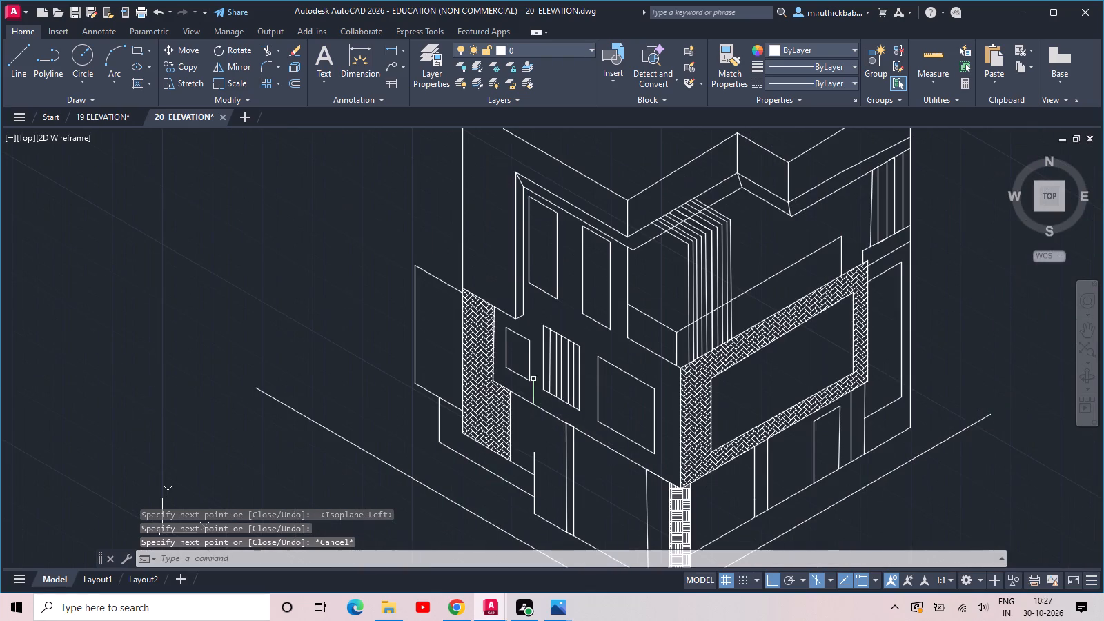
Draw a vertical slat line inside the small window, from its top edge to its bottom edge.
scroll(524, 354, "up", 1)
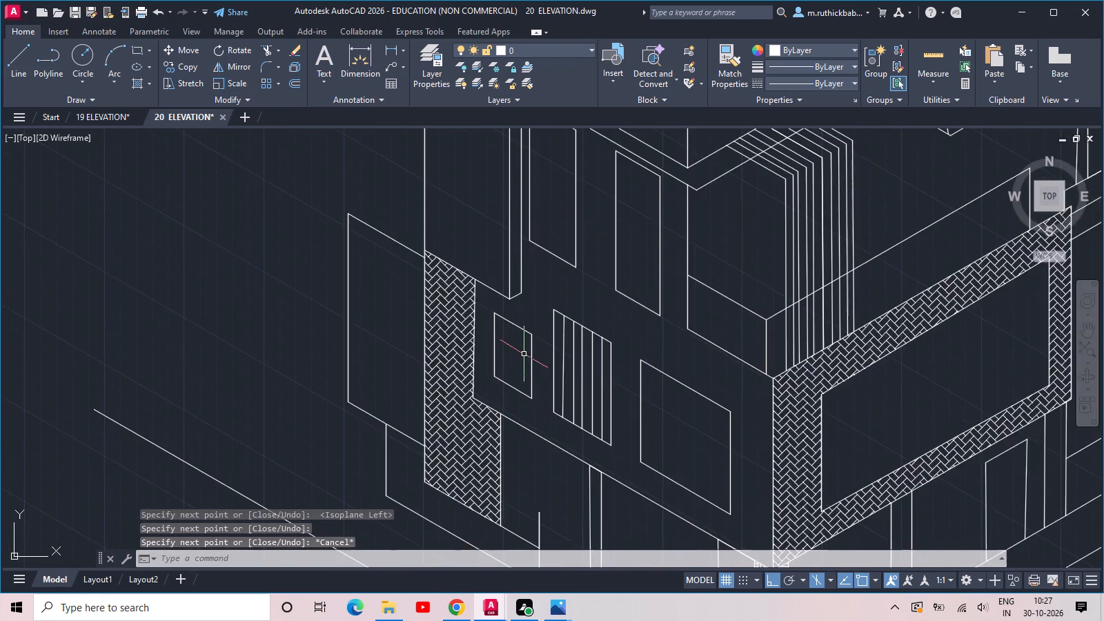
scroll(520, 355, "up", 1)
type("L")
key("space")
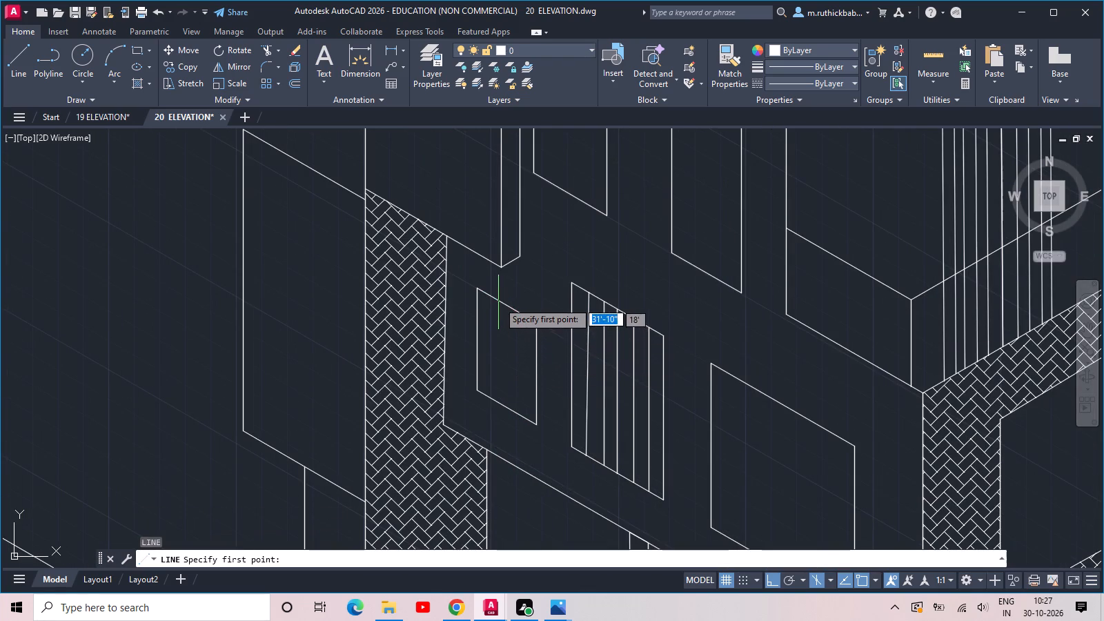
left_click(495, 299)
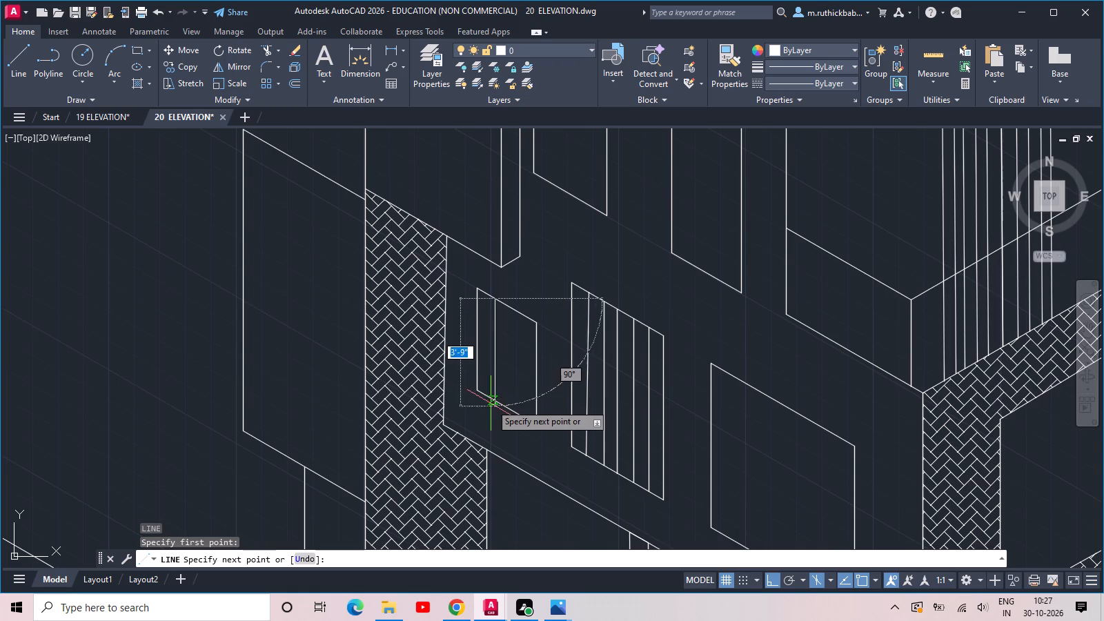
left_click(491, 404)
key("Escape")
Copy the small window's slat line twice along its bottom edge to fill the window with slats.
left_click(511, 374)
left_click(490, 345)
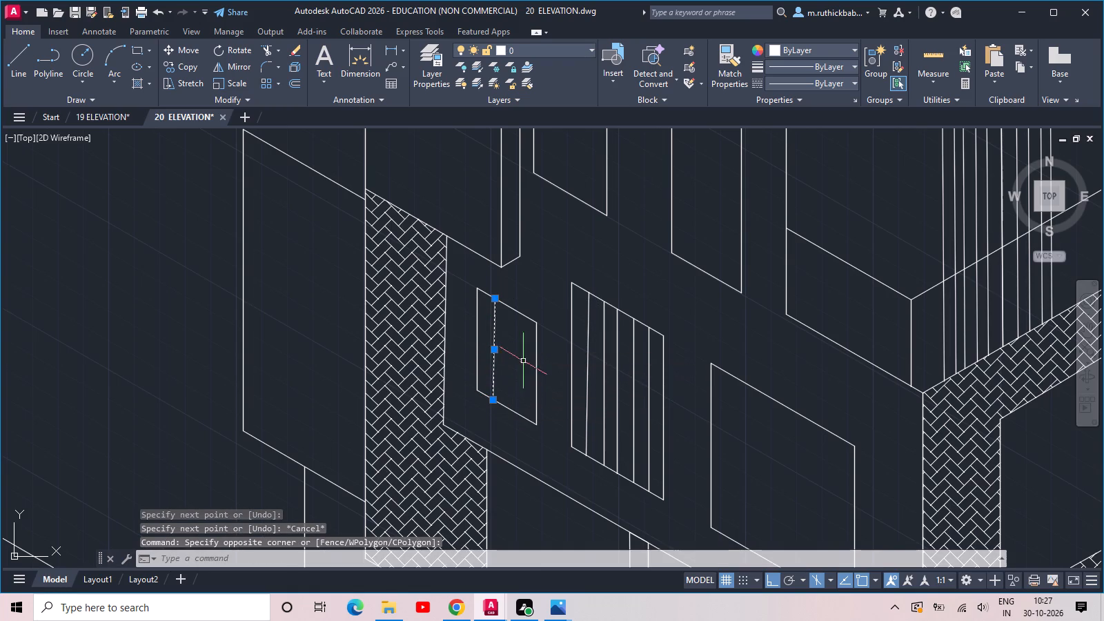
key("c")
type("O")
key("space")
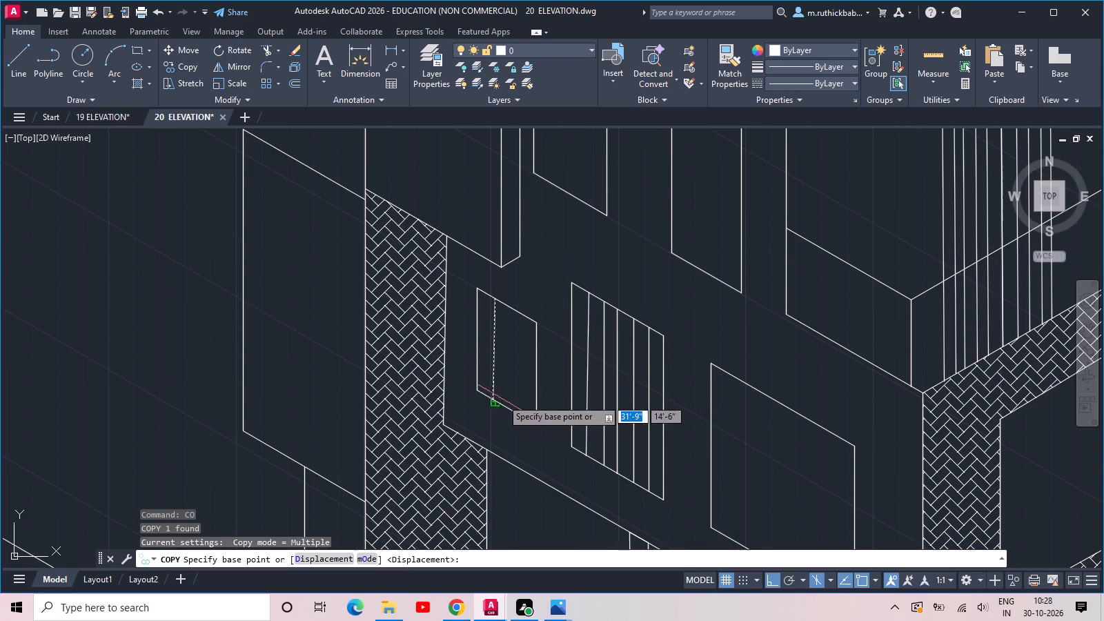
left_click(489, 399)
left_click(503, 411)
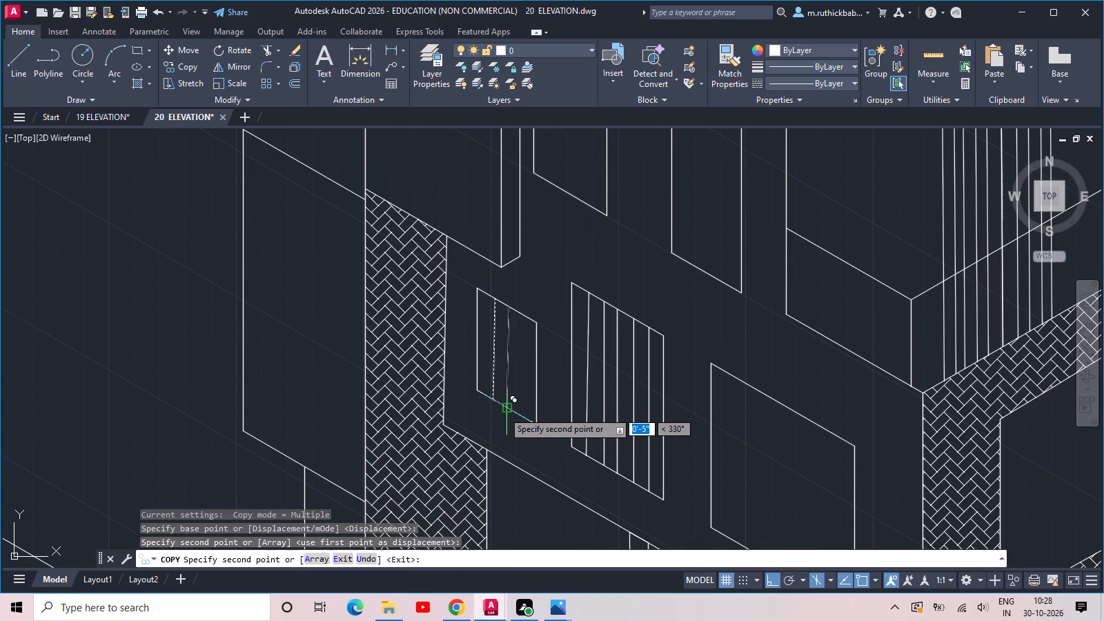
left_click(520, 418)
key("Escape")
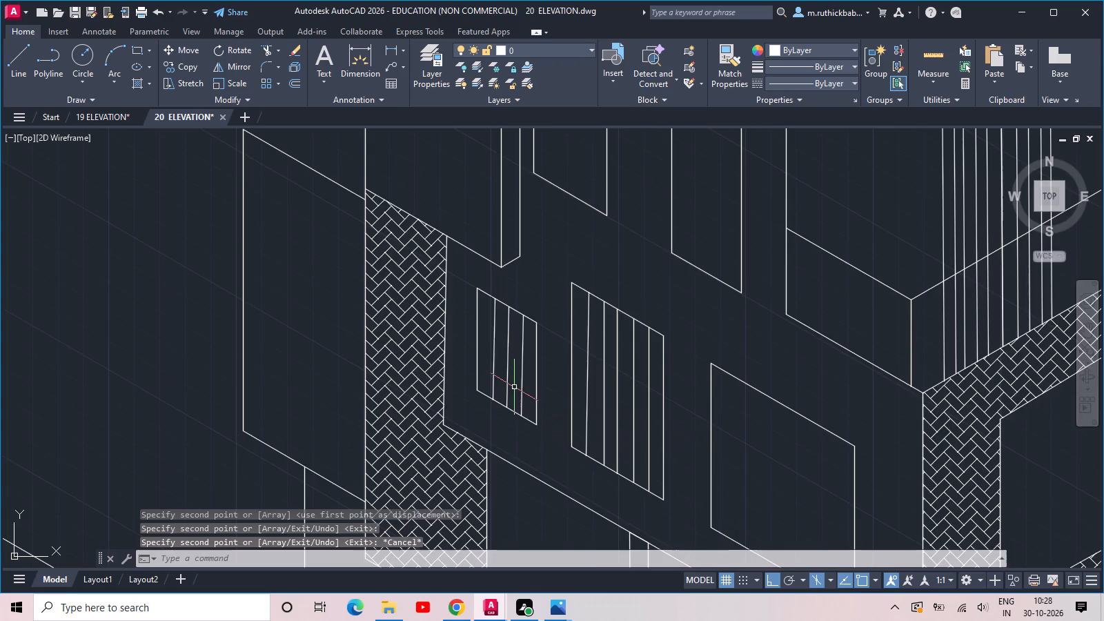
Array-copy the left edge of the first tall upper-floor window along its bottom edge, fitting 8 items across the window's width.
middle_click_drag(514, 387, 540, 546)
scroll(578, 384, "up", 1)
middle_click_drag(578, 384, 569, 510)
left_click(567, 370)
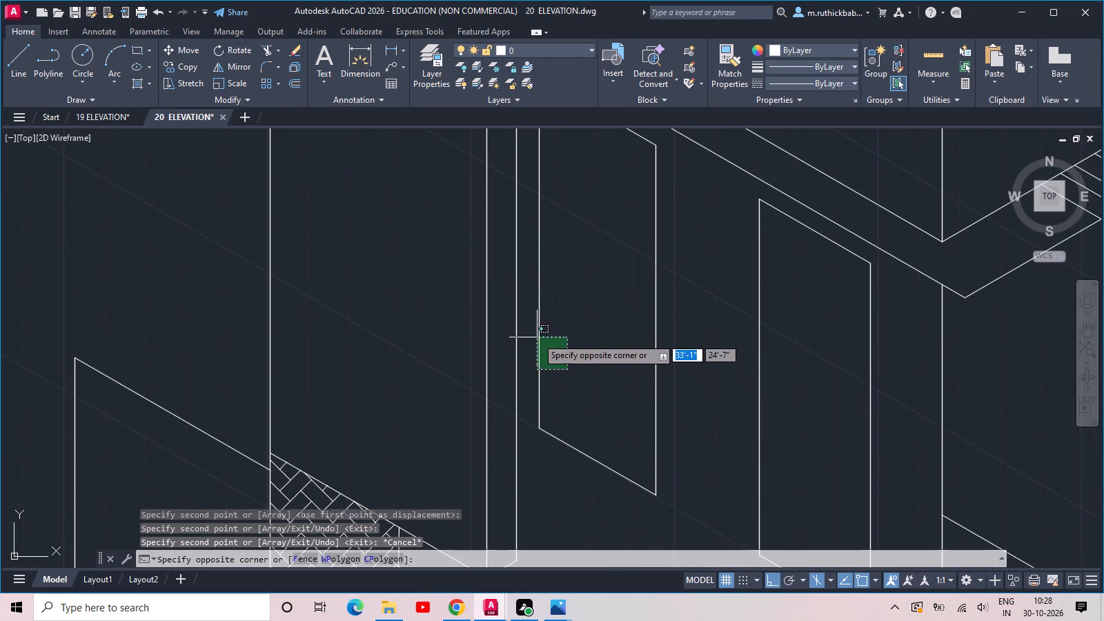
left_click(531, 334)
scroll(561, 348, "down", 1)
key("c")
type("O")
key("space")
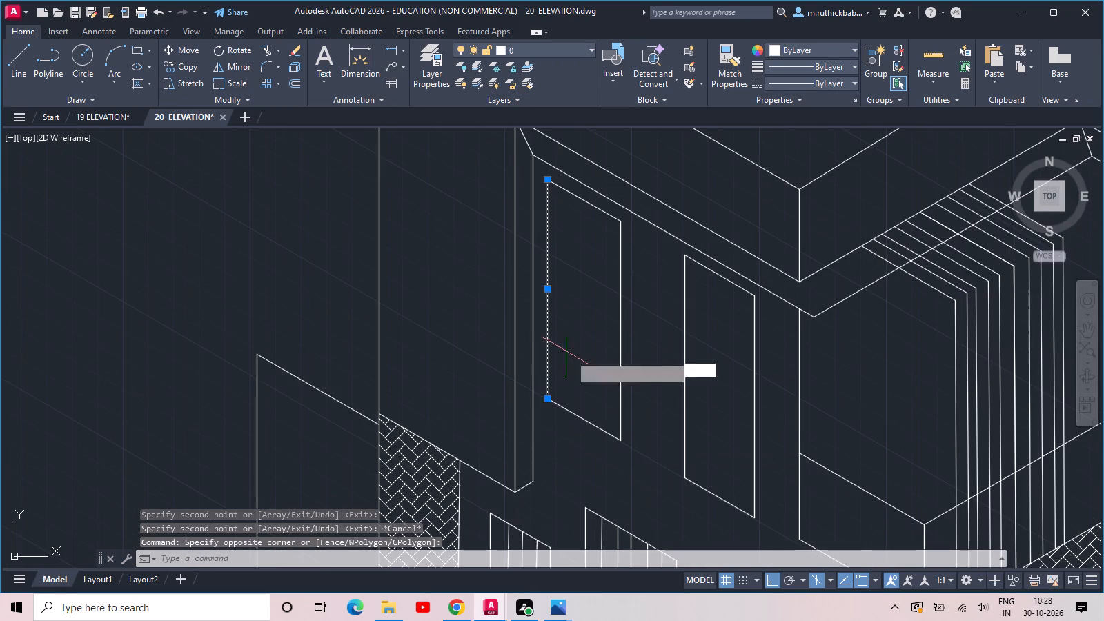
left_click(546, 396)
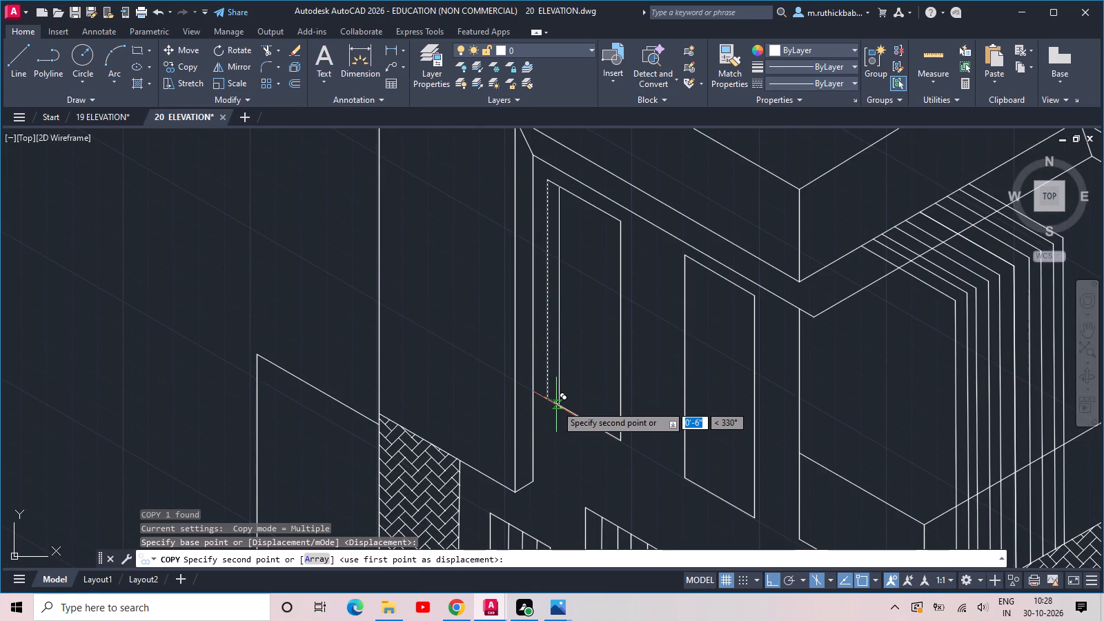
type("ARR 8")
key("space")
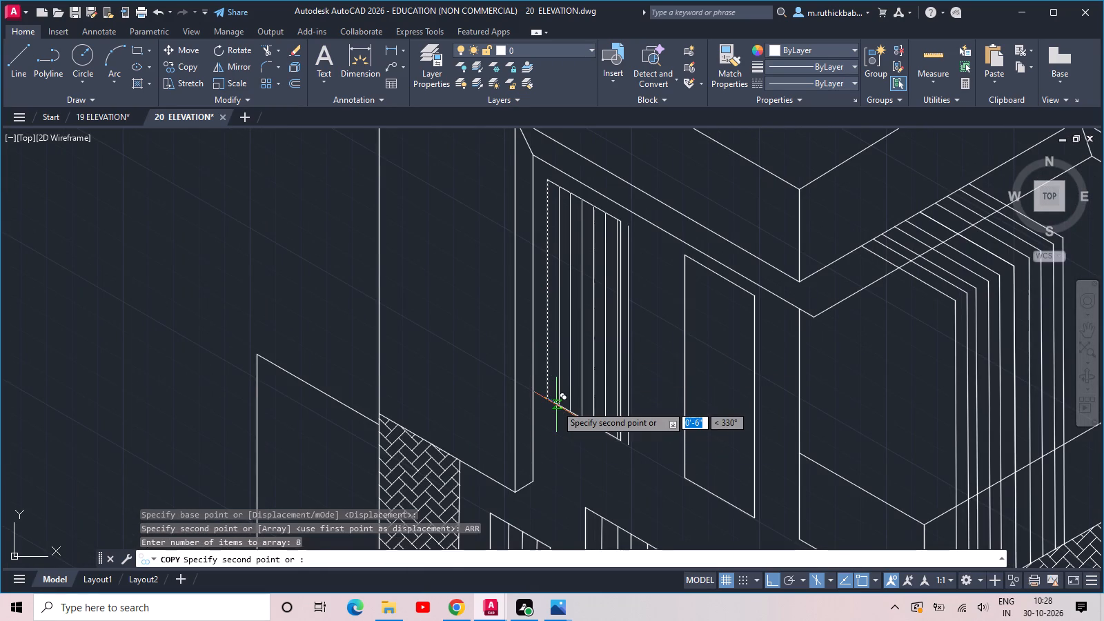
type("F")
key("space")
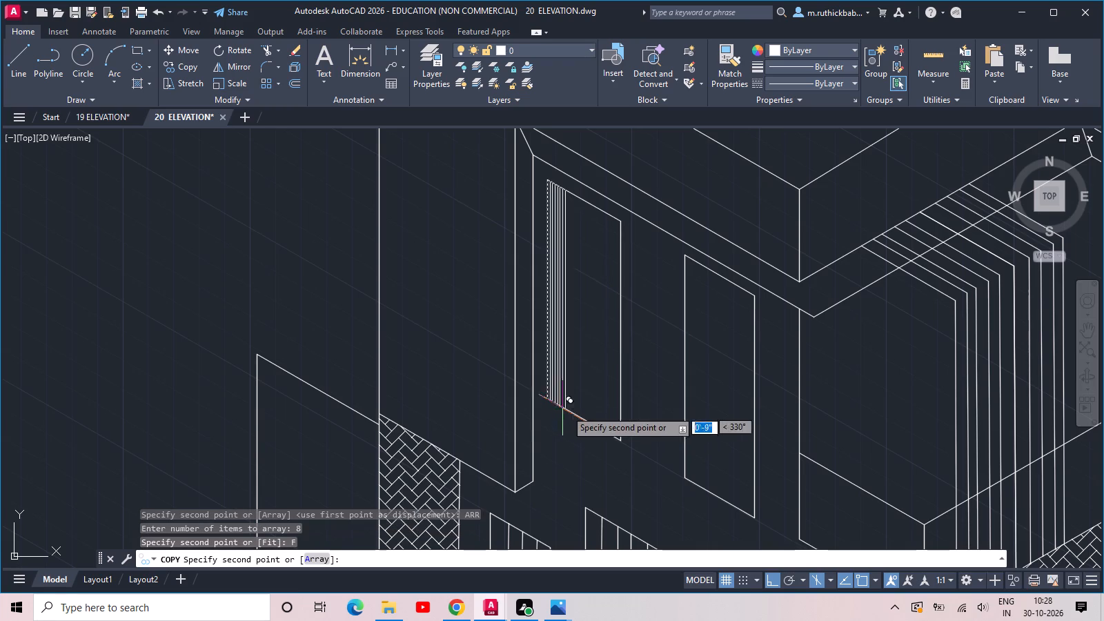
left_click(616, 438)
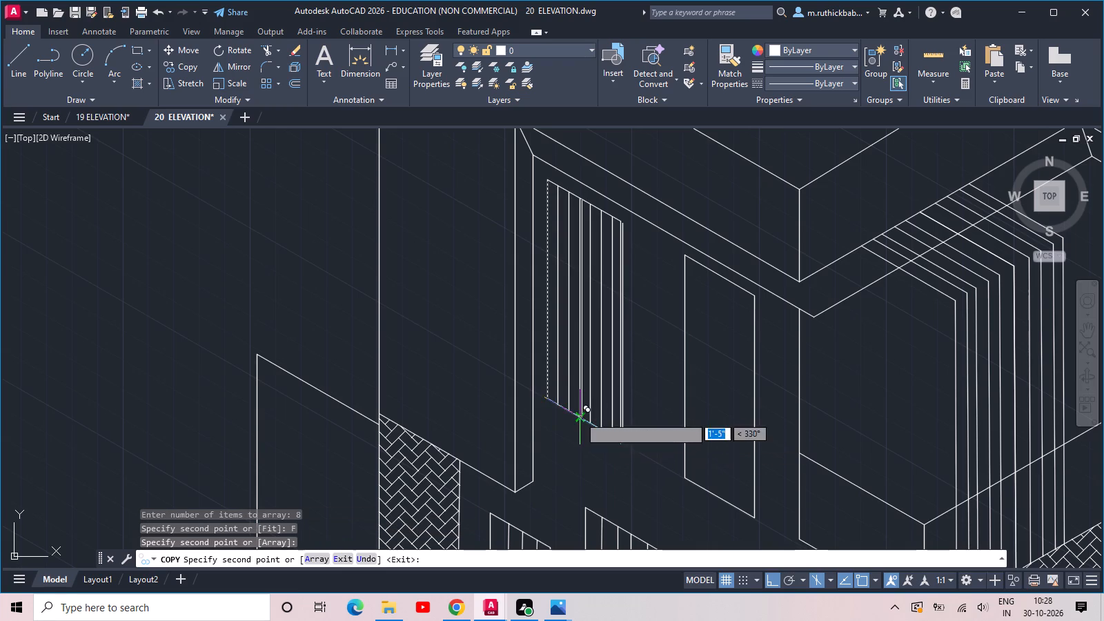
key("Escape")
Delete the surplus slat line lying just outside the tall window's right edge.
scroll(626, 424, "down", 1)
scroll(629, 417, "up", 4)
left_click(609, 413)
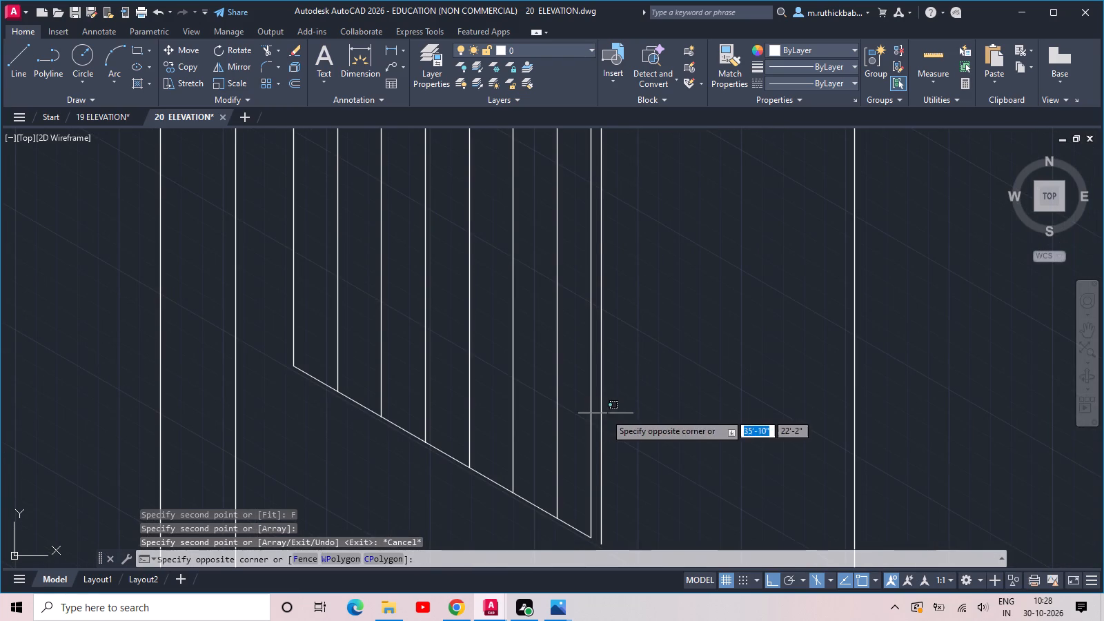
left_click(594, 413)
key("Delete")
scroll(617, 413, "down", 1)
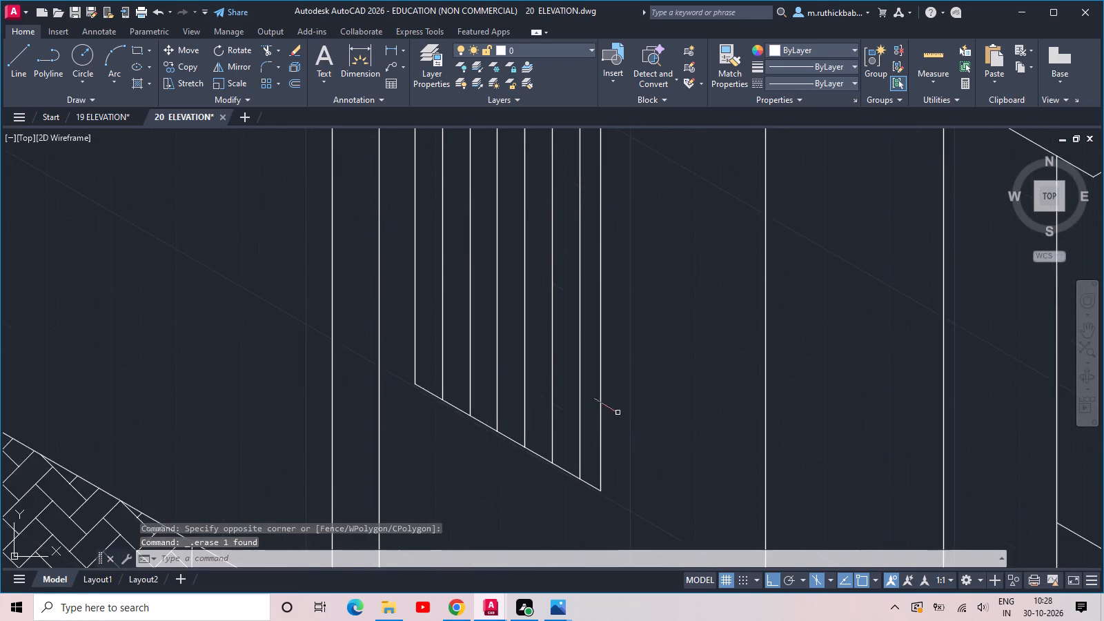
Draw a three-sided isometric door outline rising from the left face's ground-floor base line, between the narrow column and the building corner.
scroll(623, 409, "down", 3)
middle_click_drag(657, 390, 554, 394)
scroll(584, 397, "down", 1)
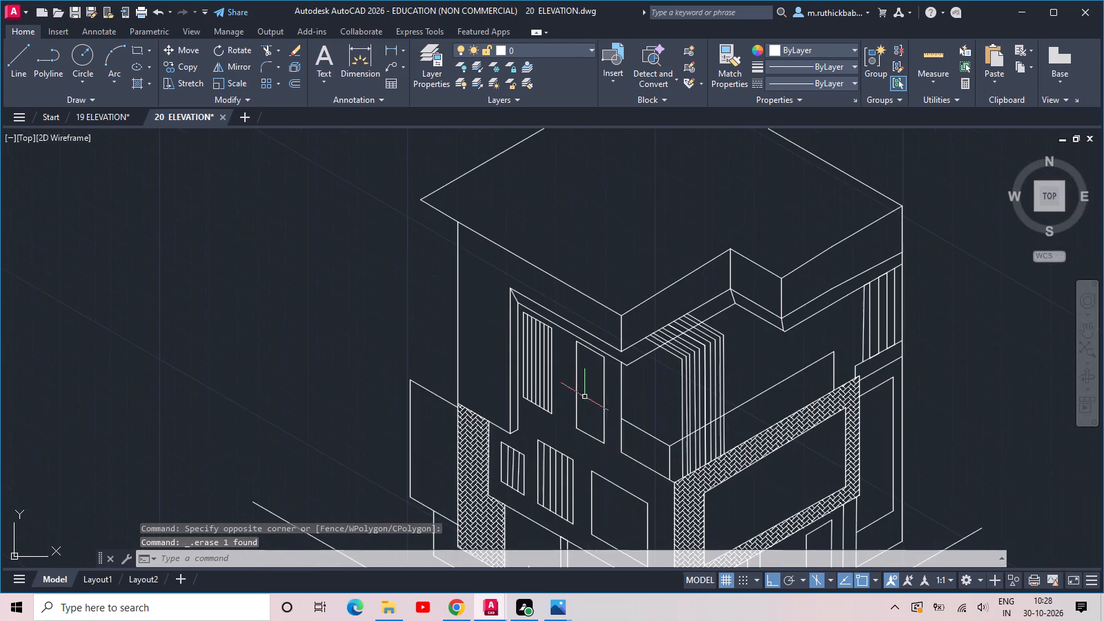
middle_click_drag(588, 440, 579, 384)
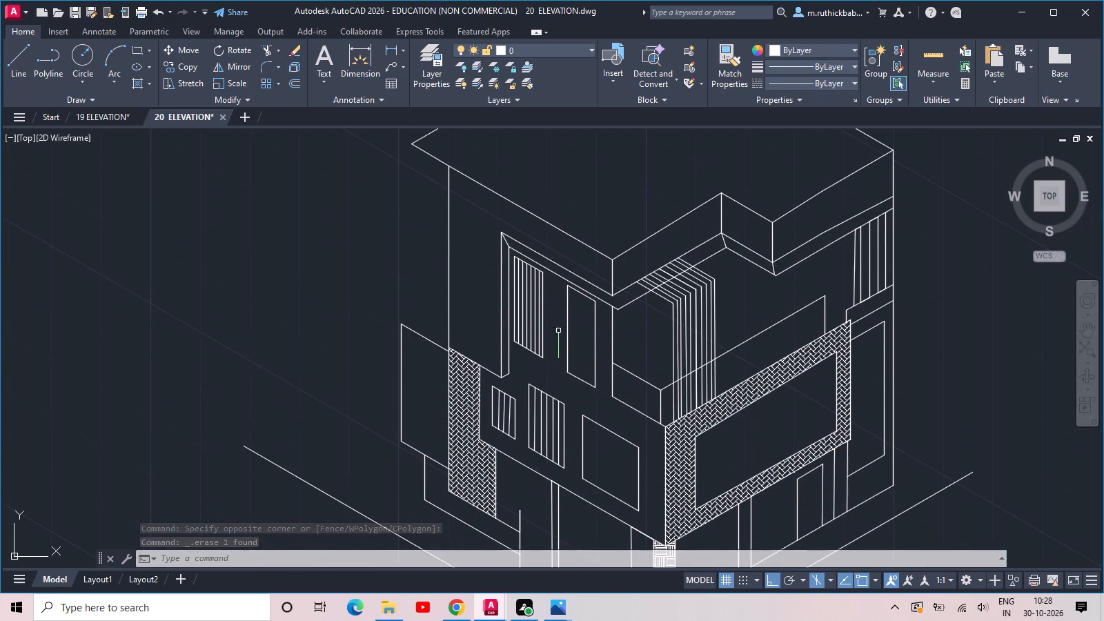
middle_click_drag(598, 452, 602, 444)
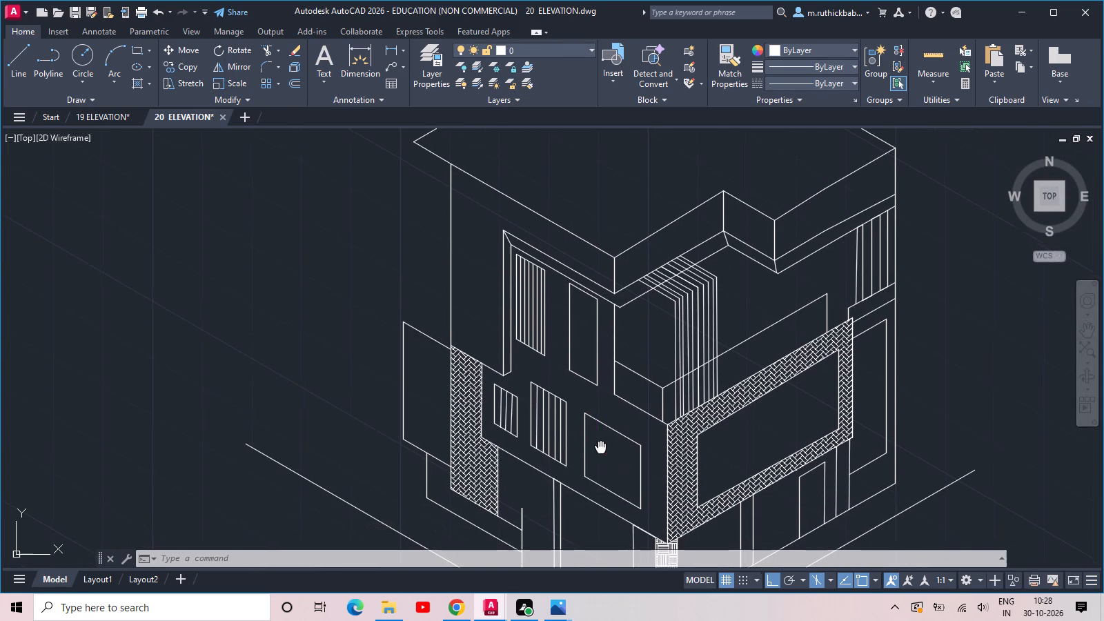
middle_click_drag(602, 444, 656, 368)
middle_click_drag(636, 494, 671, 437)
scroll(671, 435, "up", 2)
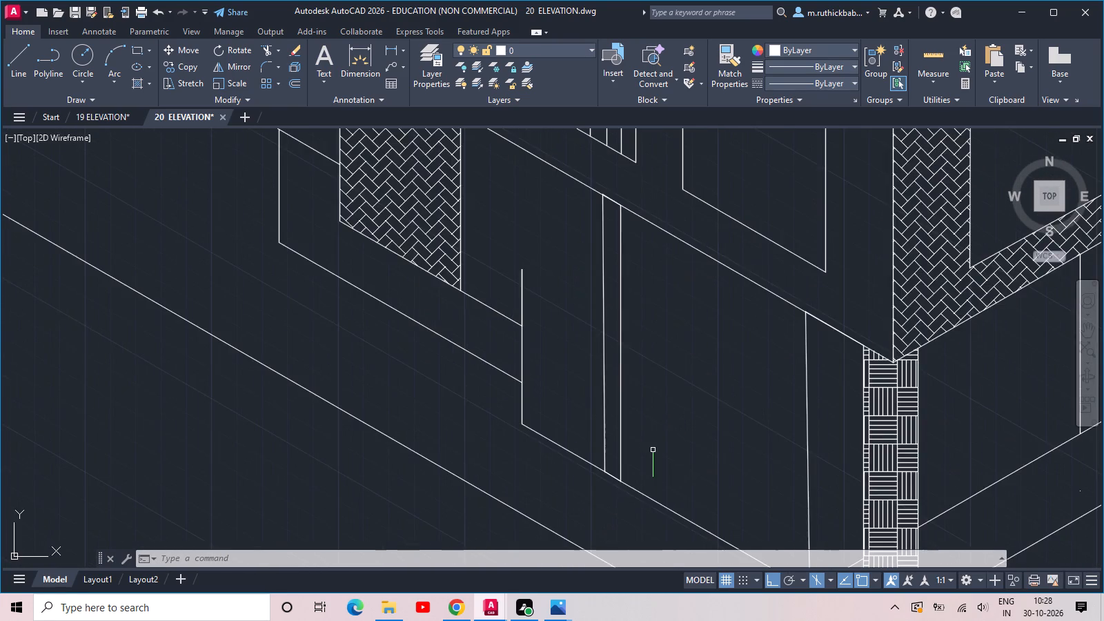
scroll(653, 450, "down", 2)
middle_click_drag(653, 451, 609, 497)
type("L")
key("space")
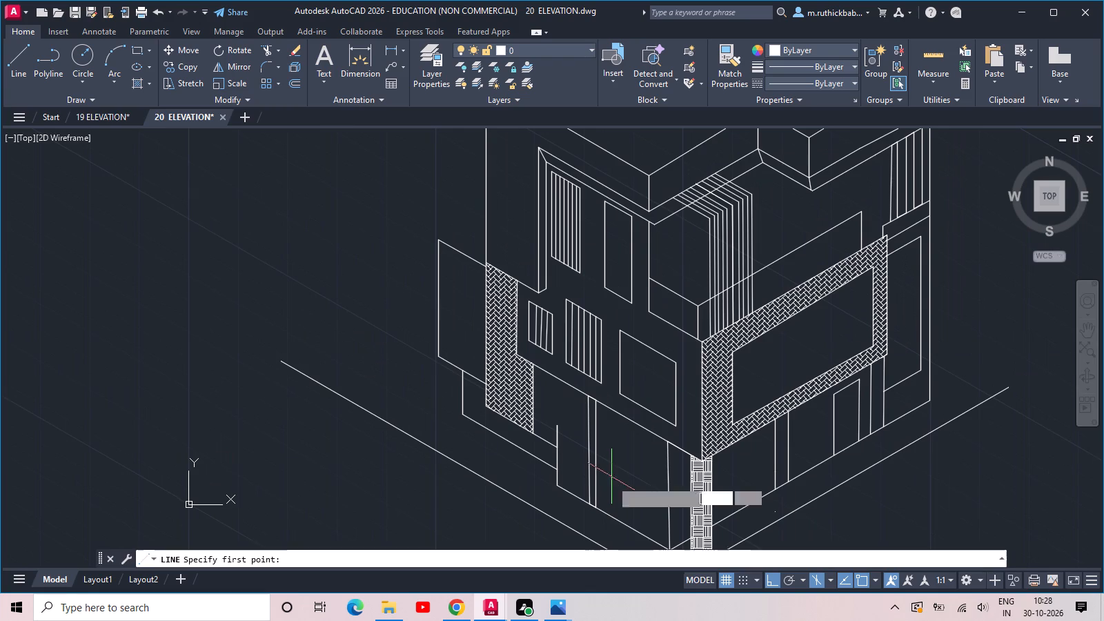
middle_click_drag(614, 497, 628, 391)
scroll(631, 440, "up", 2)
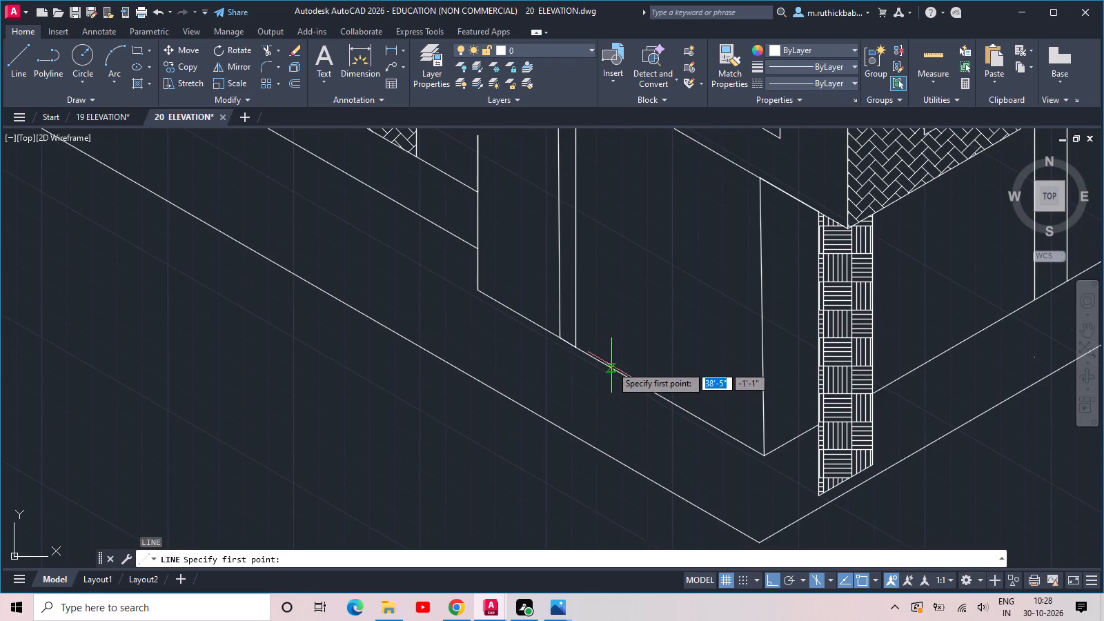
left_click_drag(611, 366, 611, 355)
left_click(629, 168)
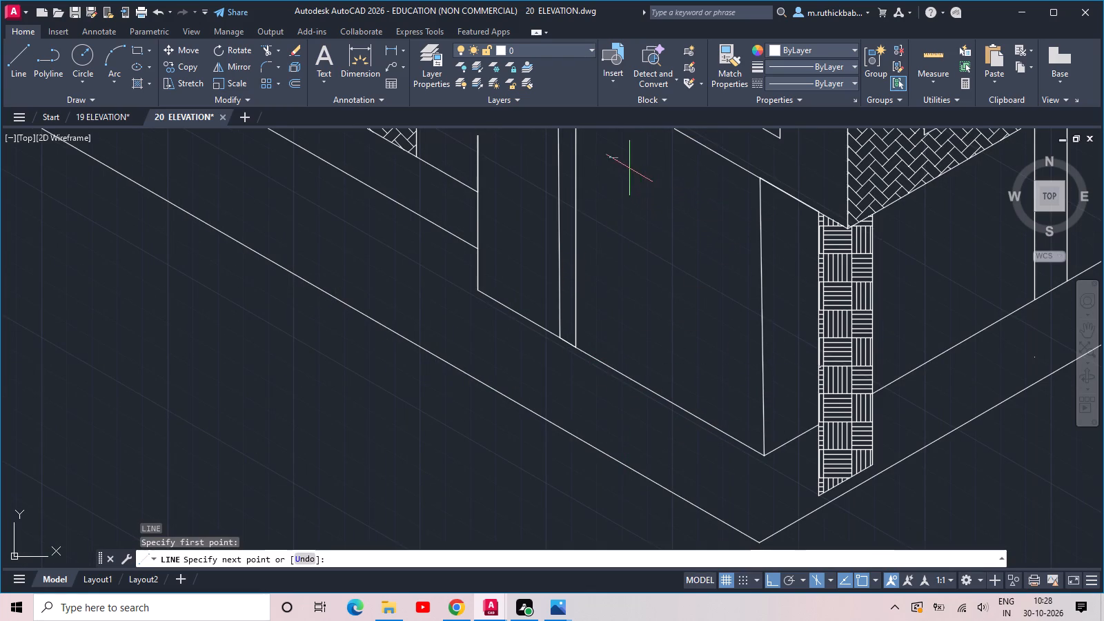
left_click(691, 201)
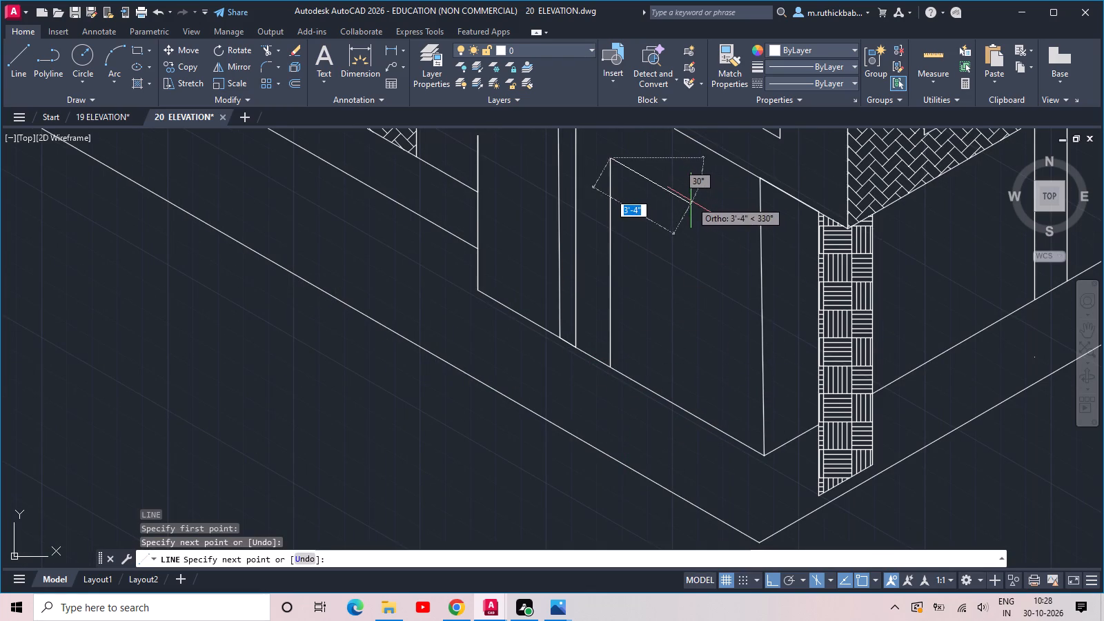
left_click(689, 437)
key("Escape")
Trim the door outline's right leg where it overshoots the wall's base line.
type("TR")
key("space")
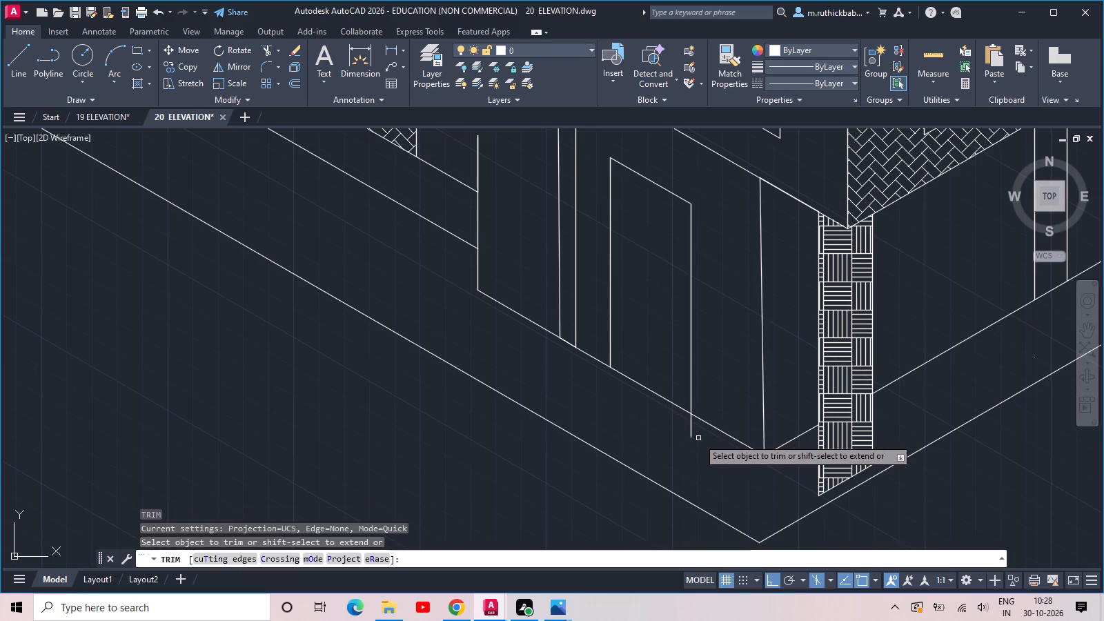
left_click(698, 438)
left_click(684, 421)
key("Escape")
Join the door outline's three lines into one polyline.
left_click_drag(733, 336, 718, 315)
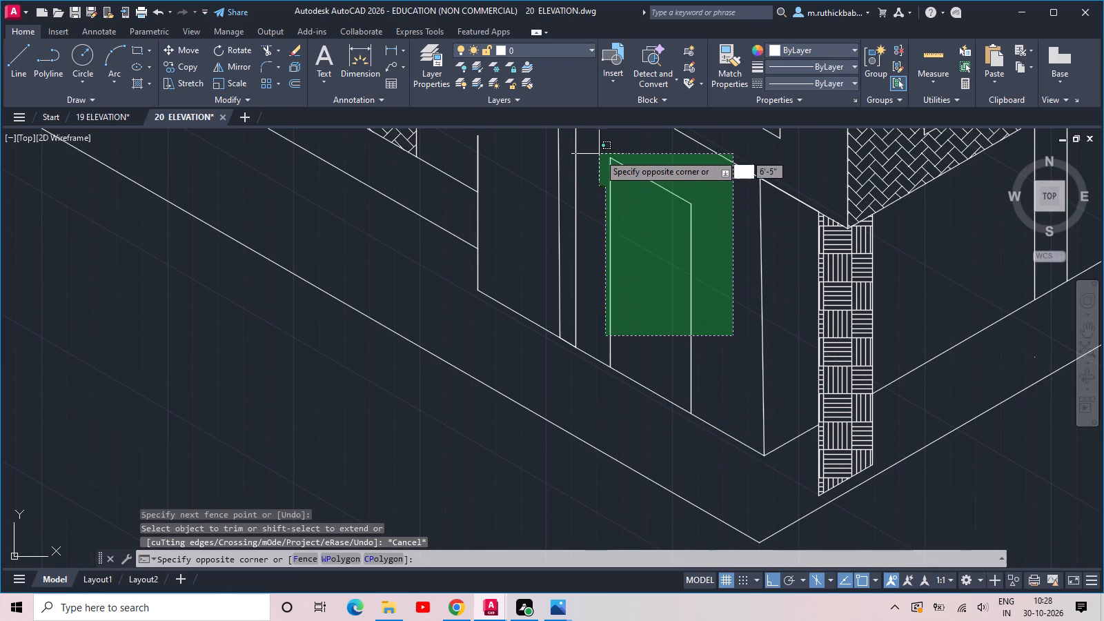
left_click(595, 159)
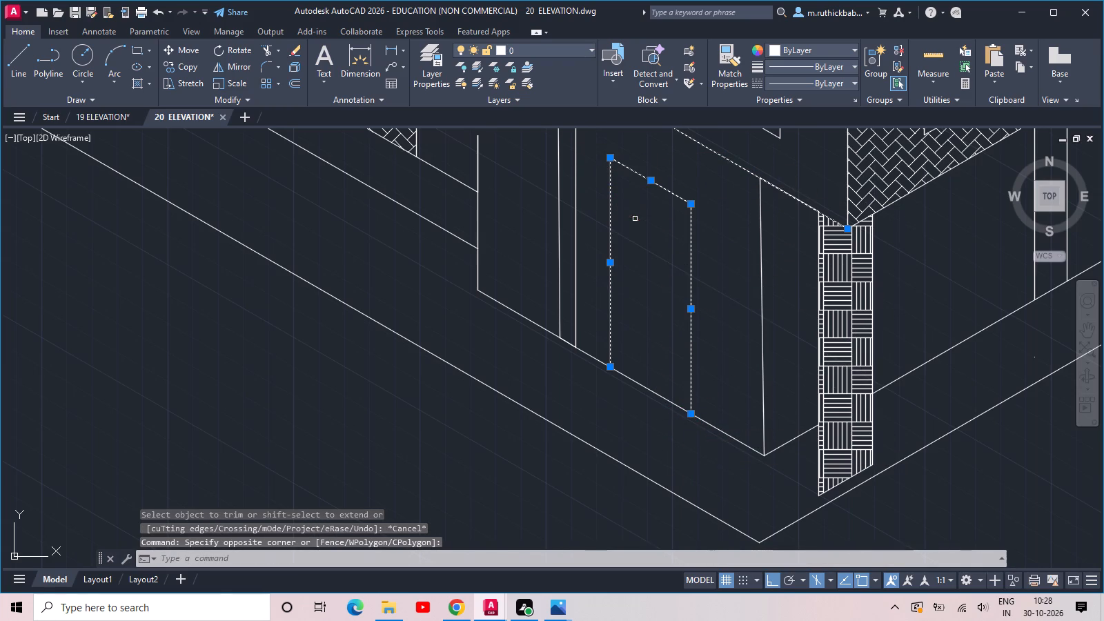
type("J")
key("space")
Offset the door outline 6" inward to form the door frame.
key("o")
key("f")
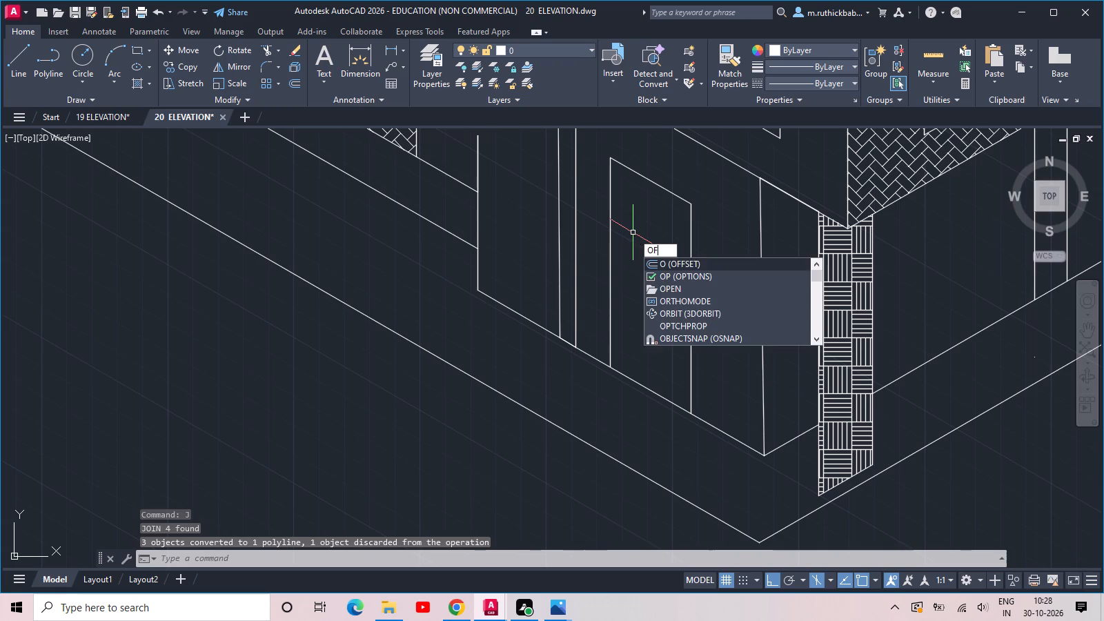
key("f")
key("space")
type("6")
key("space")
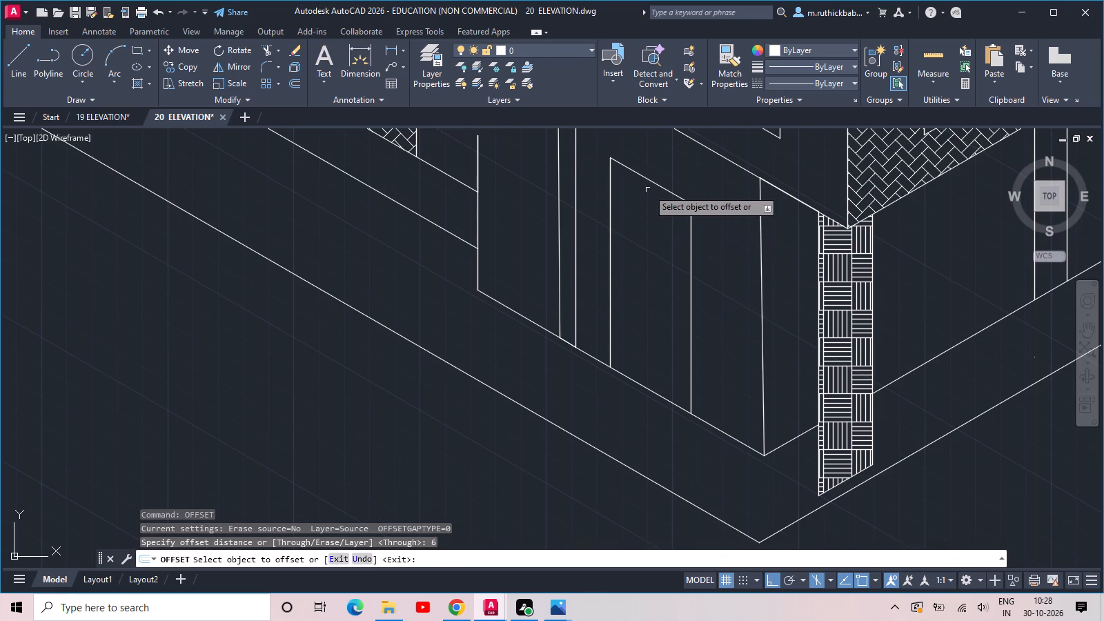
left_click(651, 180)
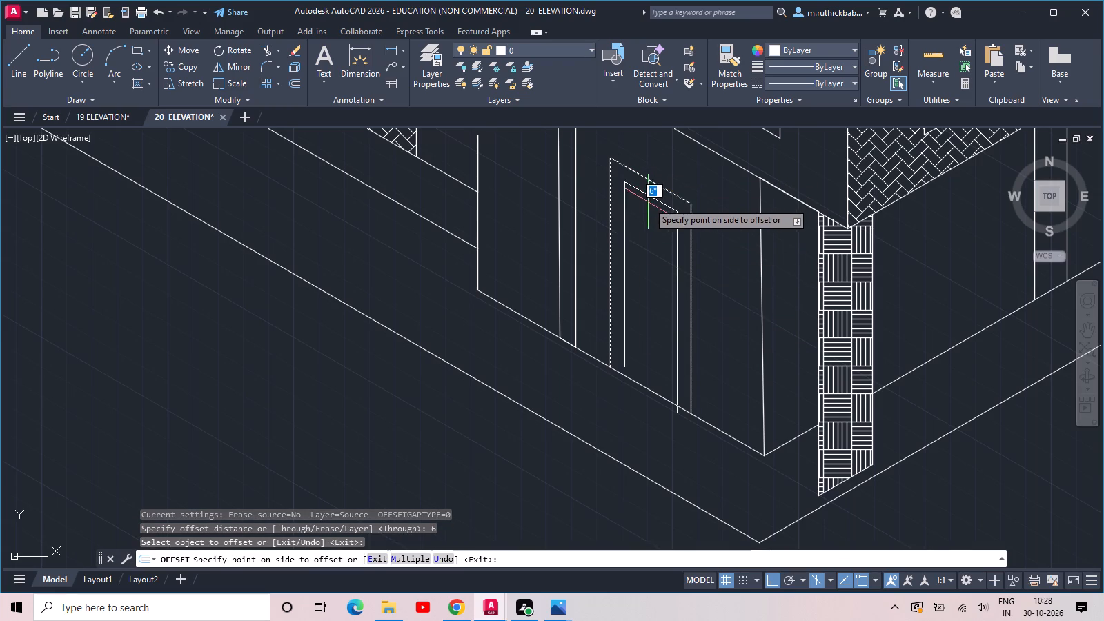
left_click(648, 202)
key("Escape")
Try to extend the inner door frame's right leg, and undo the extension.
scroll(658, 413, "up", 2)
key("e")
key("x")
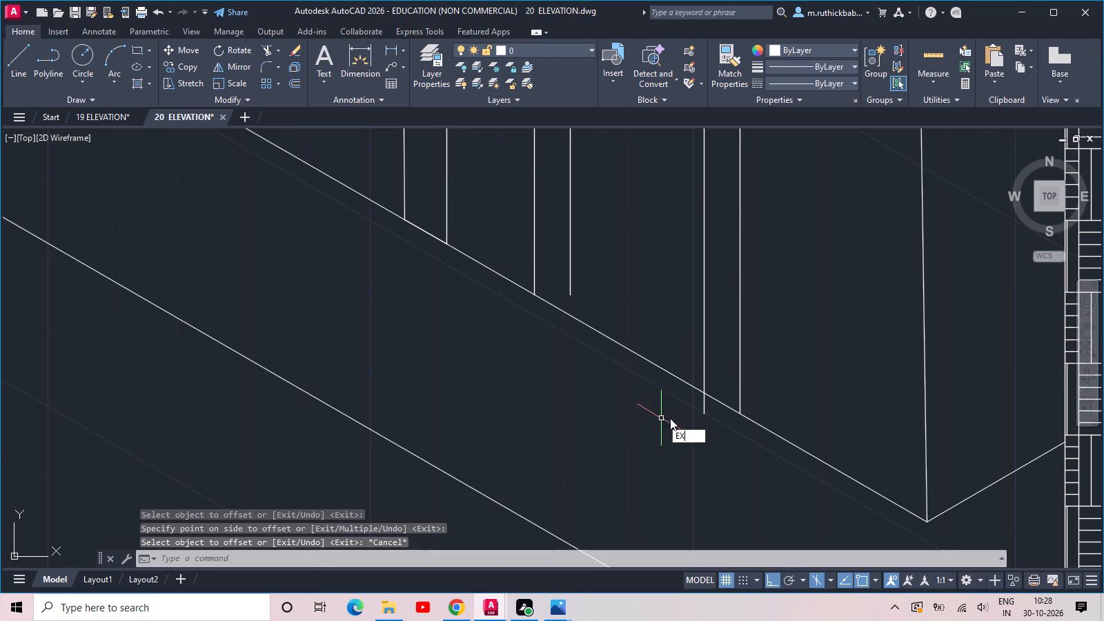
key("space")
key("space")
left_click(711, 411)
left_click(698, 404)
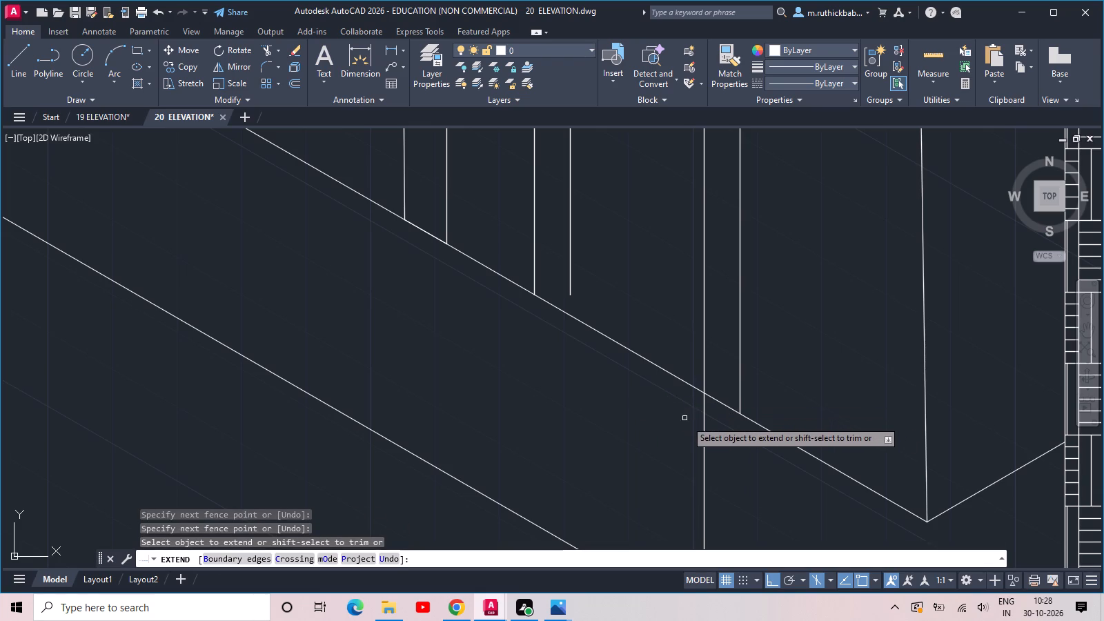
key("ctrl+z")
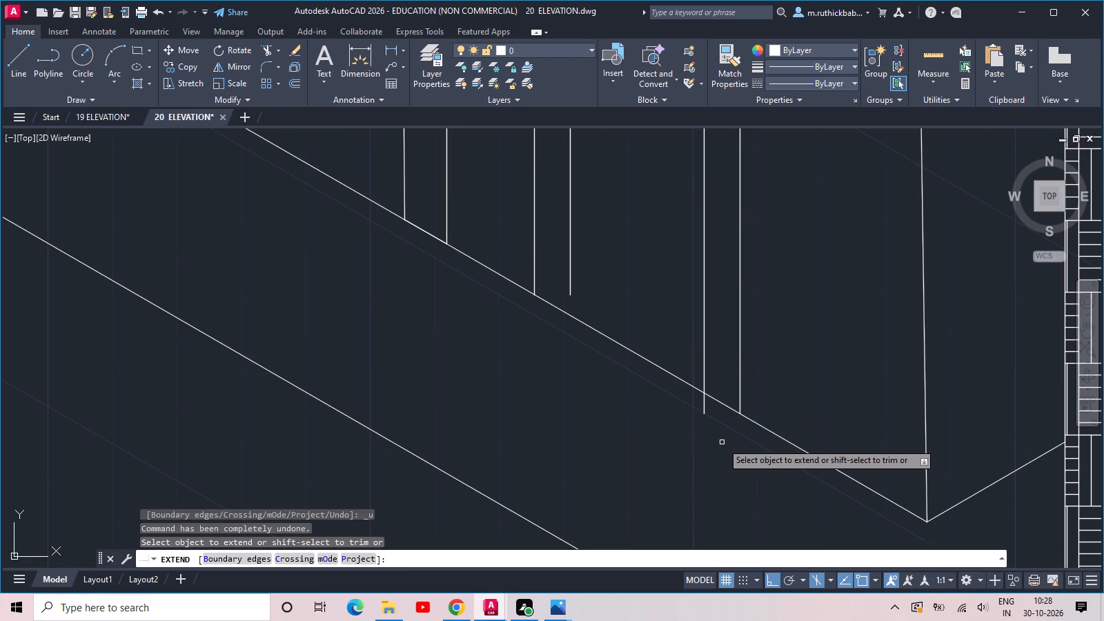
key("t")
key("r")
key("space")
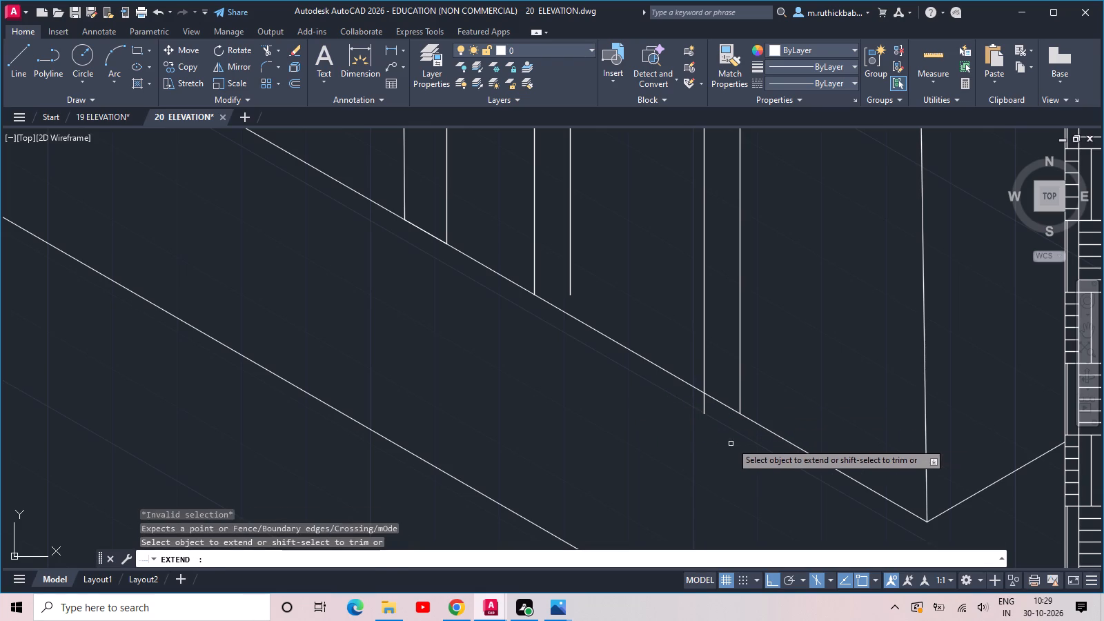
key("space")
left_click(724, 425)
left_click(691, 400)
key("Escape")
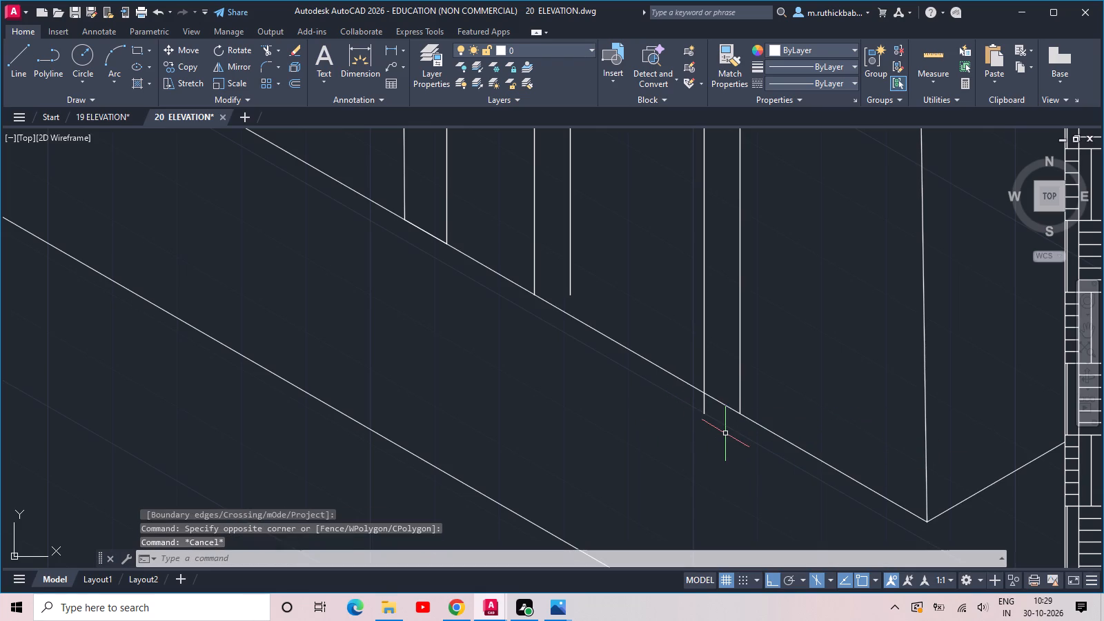
Trim the inner door frame's right leg back to the wall's base line.
type("TR")
key("space")
left_click(725, 433)
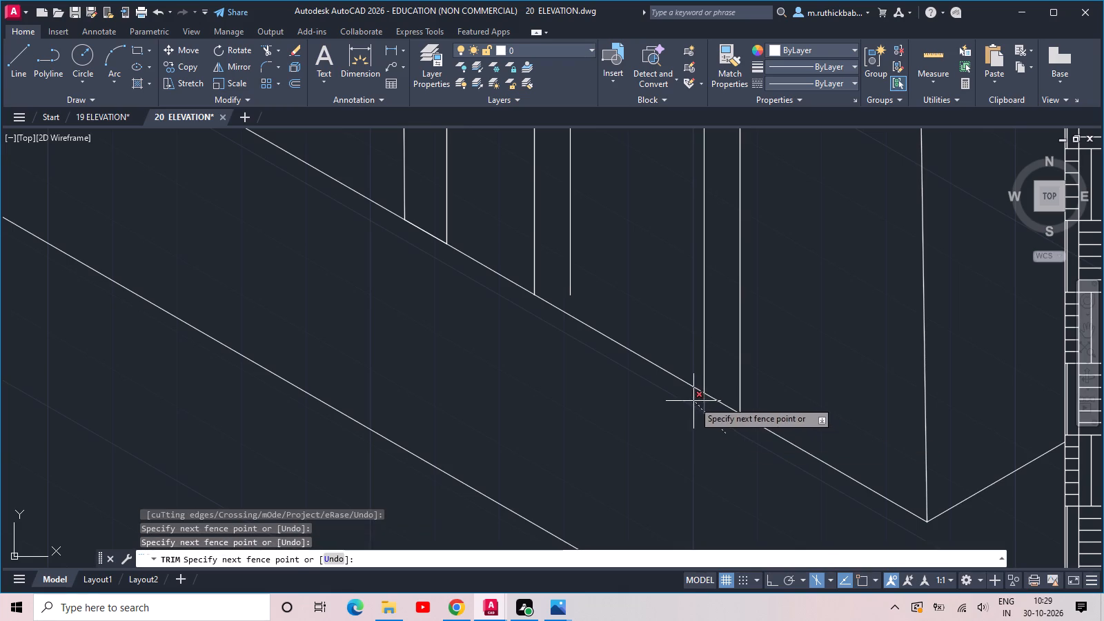
left_click(689, 400)
scroll(673, 386, "down", 2)
key("Escape")
Extend the inner door frame's left leg down to the wall's base line.
scroll(634, 360, "up", 1)
type("EX")
key("space")
key("space")
left_click(630, 331)
scroll(631, 324, "down", 1)
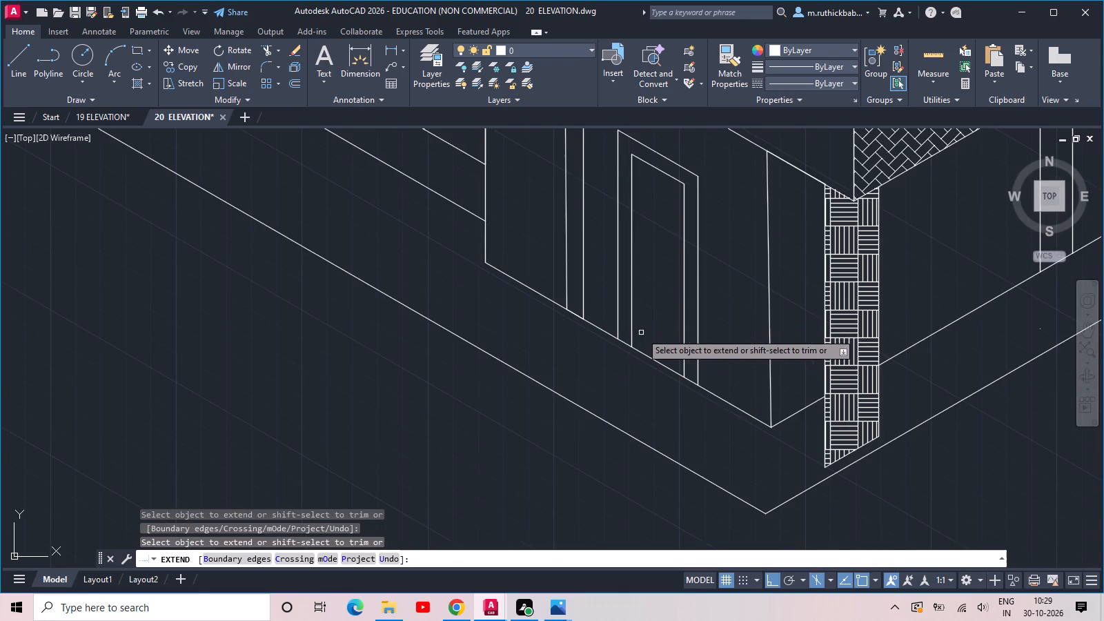
key("Escape")
Join the door outline below the herringbone-framed panel and offset it 6" outward to form the door frame.
scroll(644, 393, "down", 2)
middle_click_drag(636, 380, 610, 466)
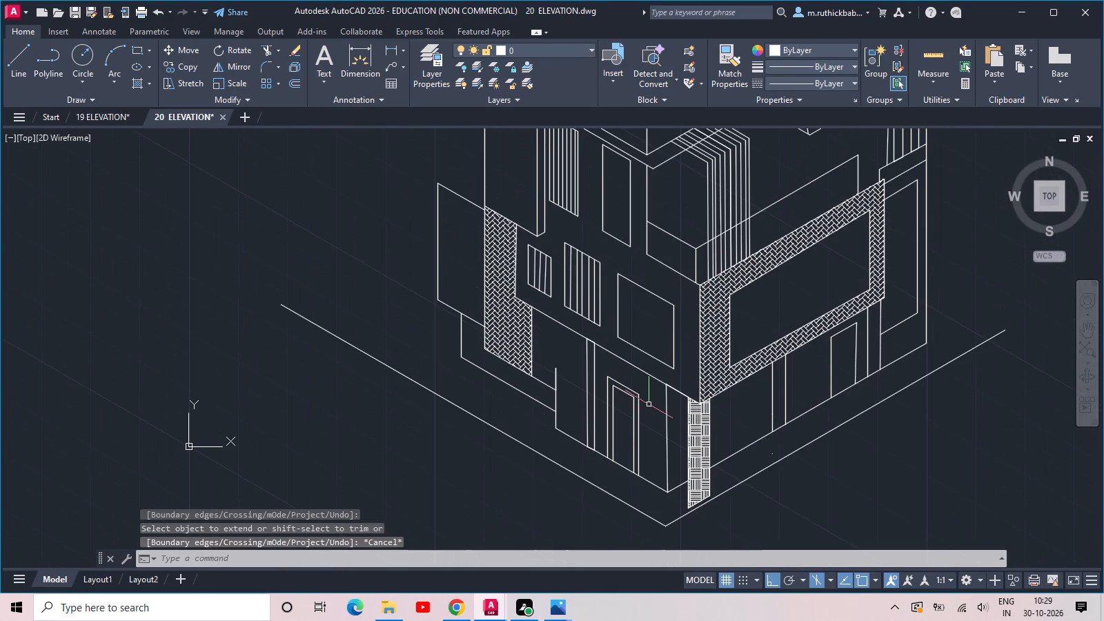
middle_click_drag(745, 428, 649, 417)
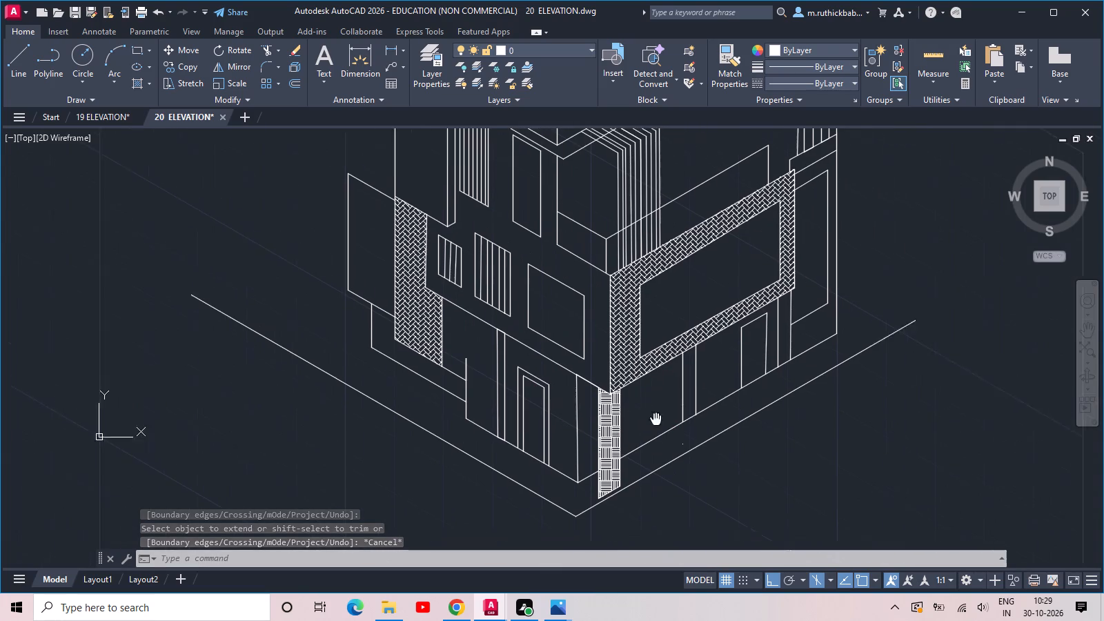
middle_click_drag(649, 417, 621, 415)
scroll(634, 420, "up", 1)
middle_click_drag(651, 400, 586, 529)
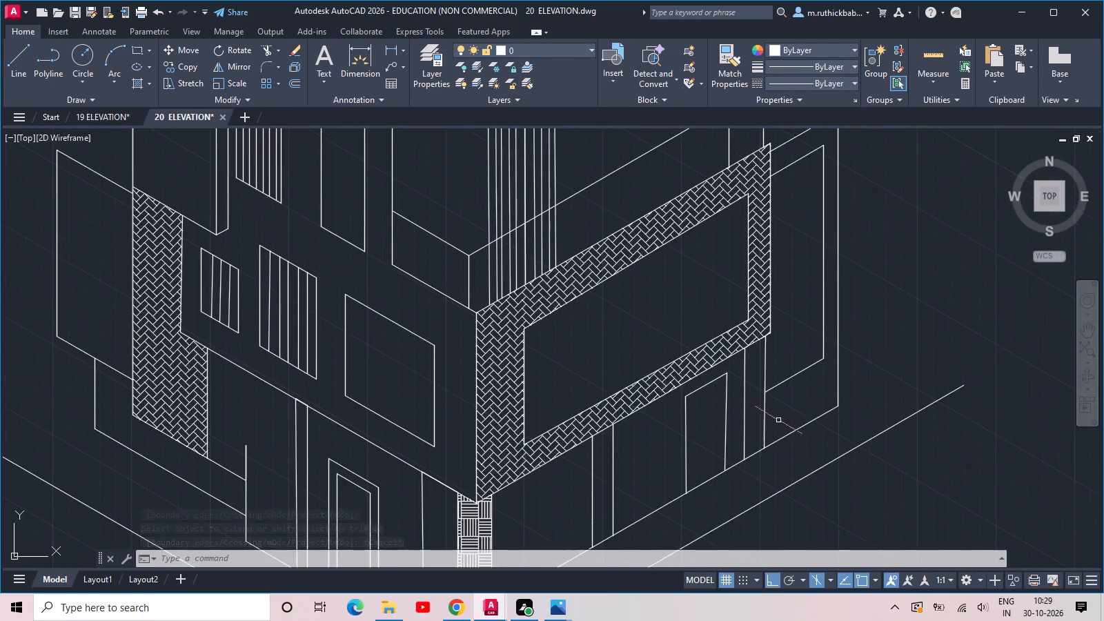
scroll(769, 406, "up", 2)
left_click(682, 404)
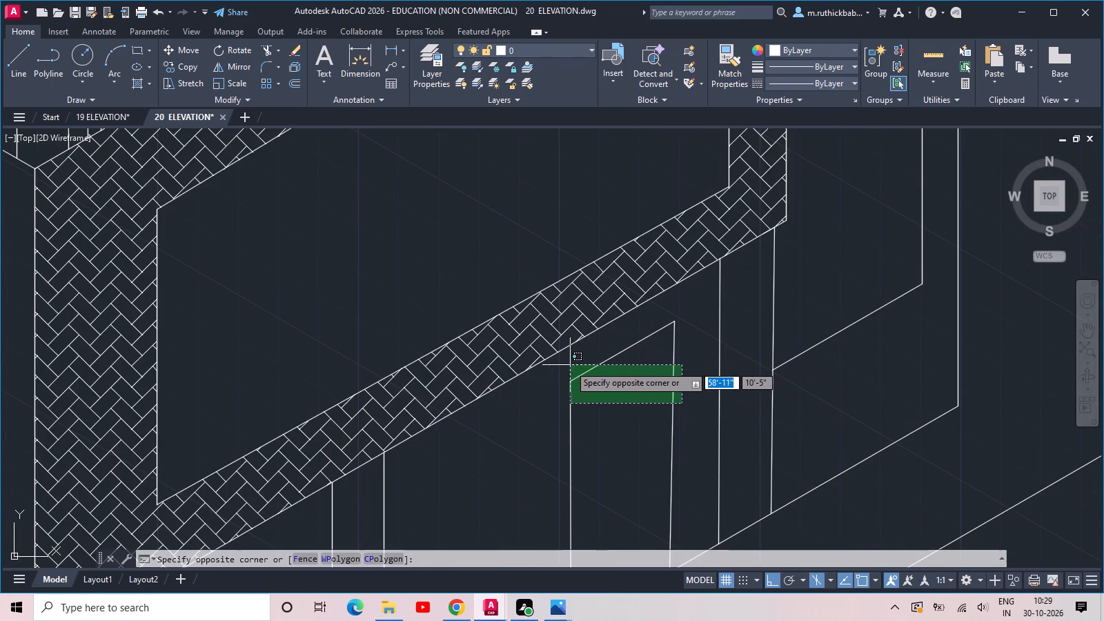
left_click(565, 366)
scroll(613, 368, "down", 1)
type("J O")
key("f")
type("F")
key("space")
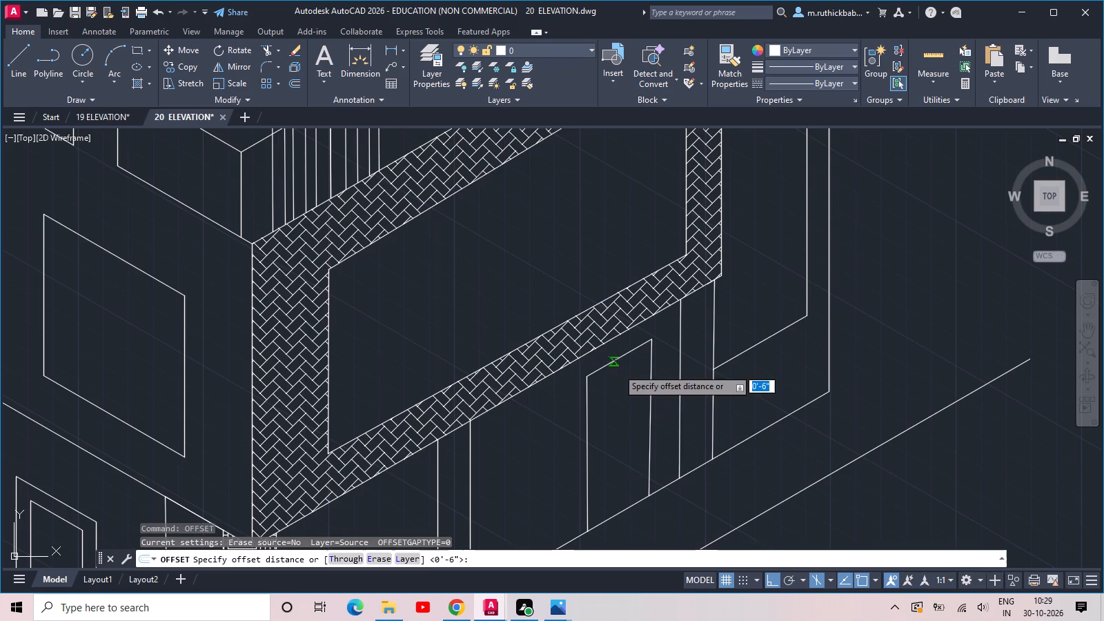
key("space")
left_click(619, 359)
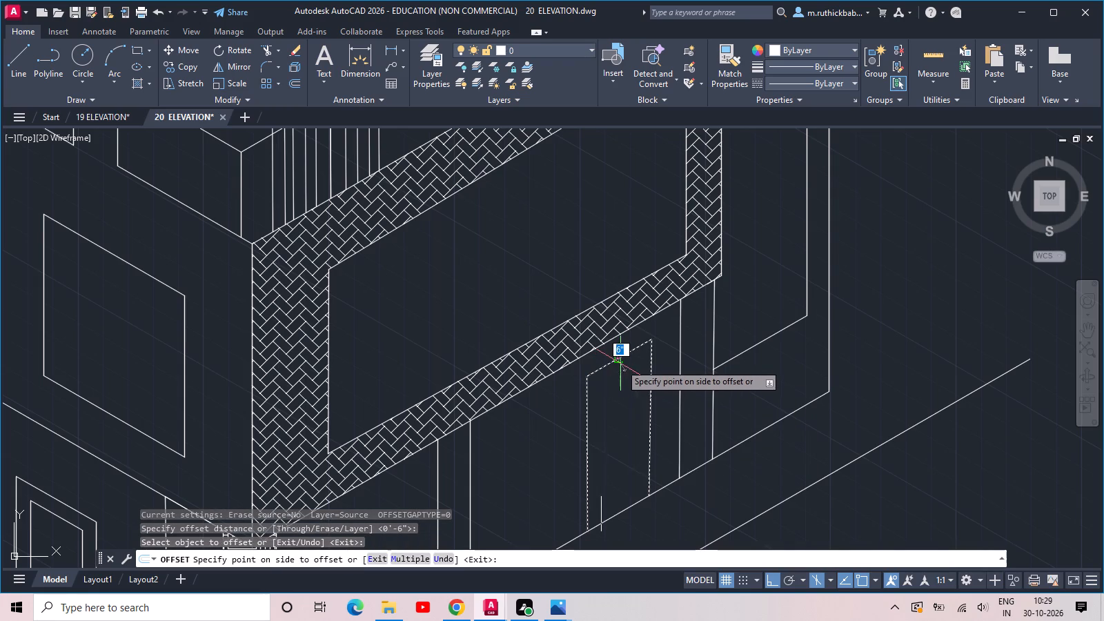
left_click(620, 364)
scroll(638, 410, "down", 1)
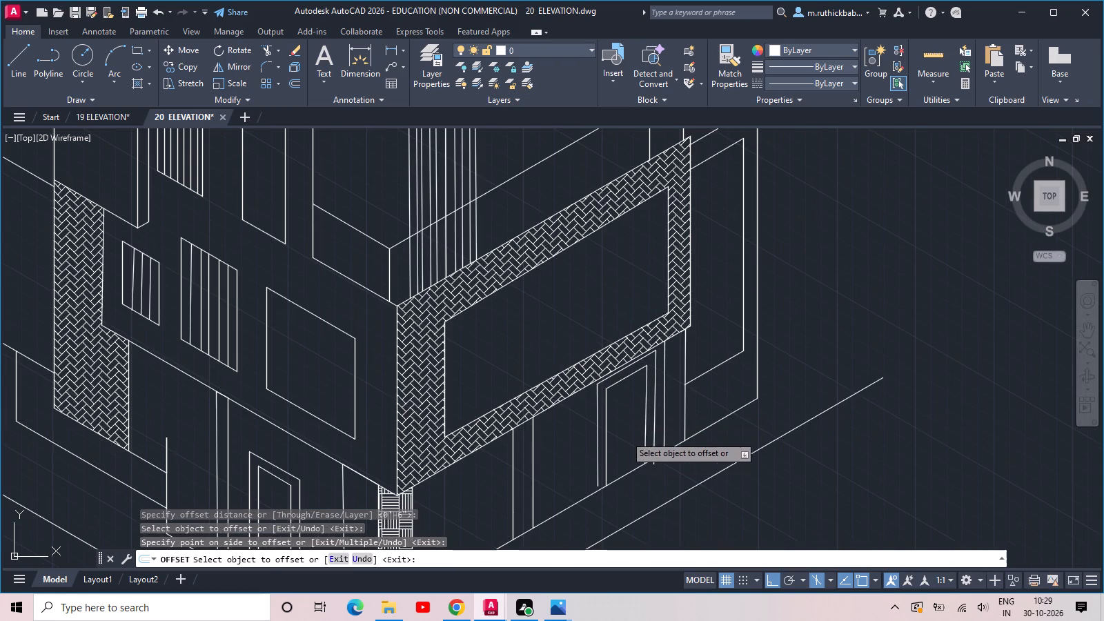
key("Escape")
Extend the outer door frame's left leg down to the wall's base line and trim its right leg back to that line.
scroll(611, 482, "up", 2)
type("EX")
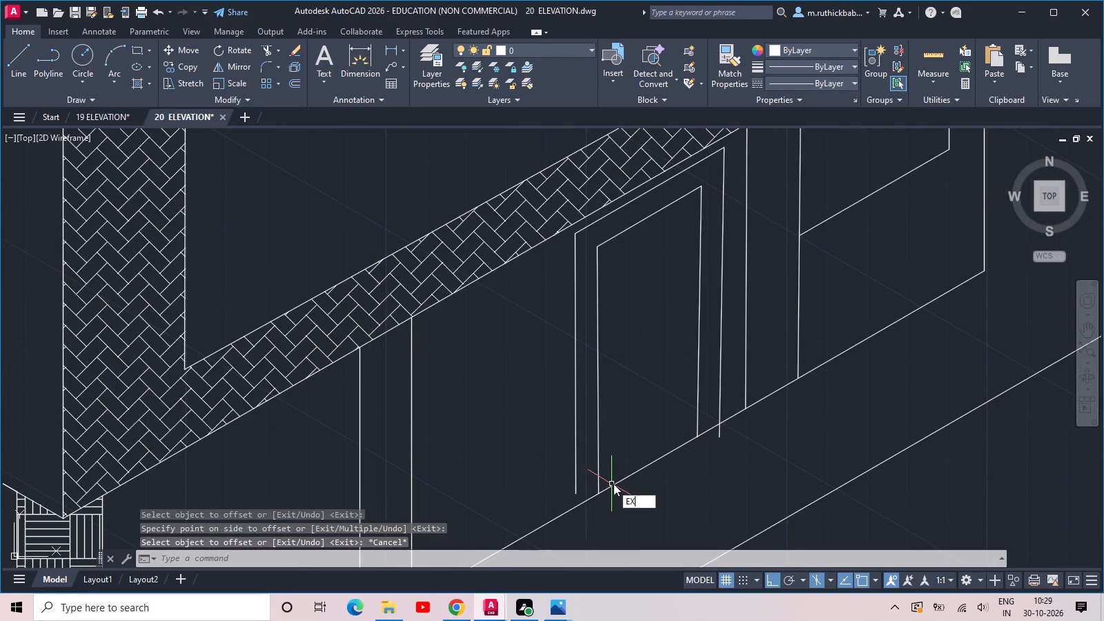
key("space")
key("space")
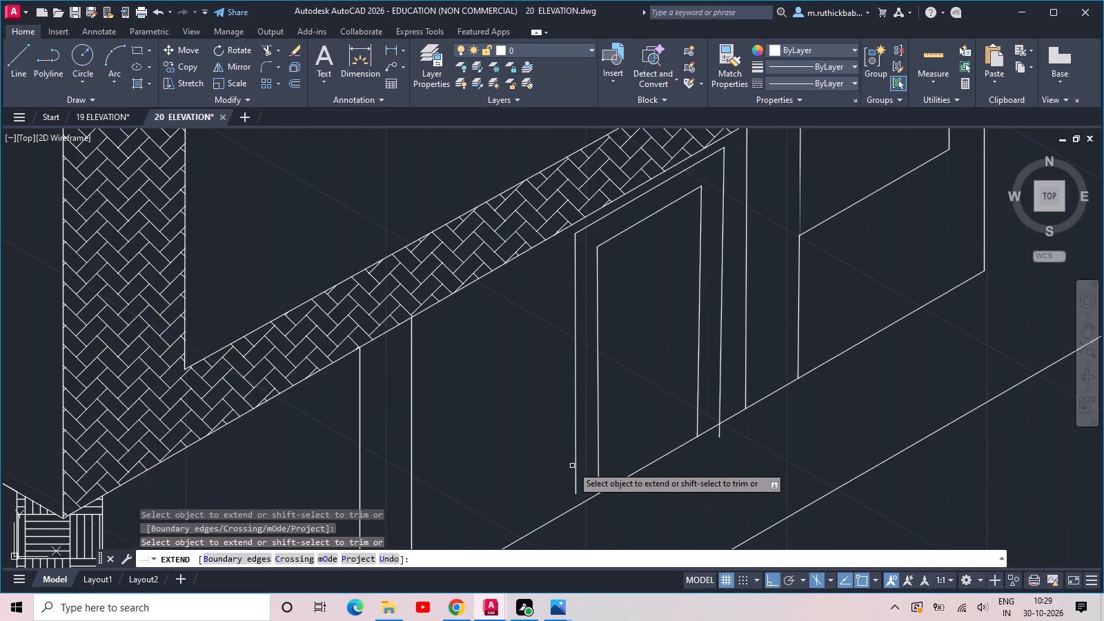
left_click(578, 466)
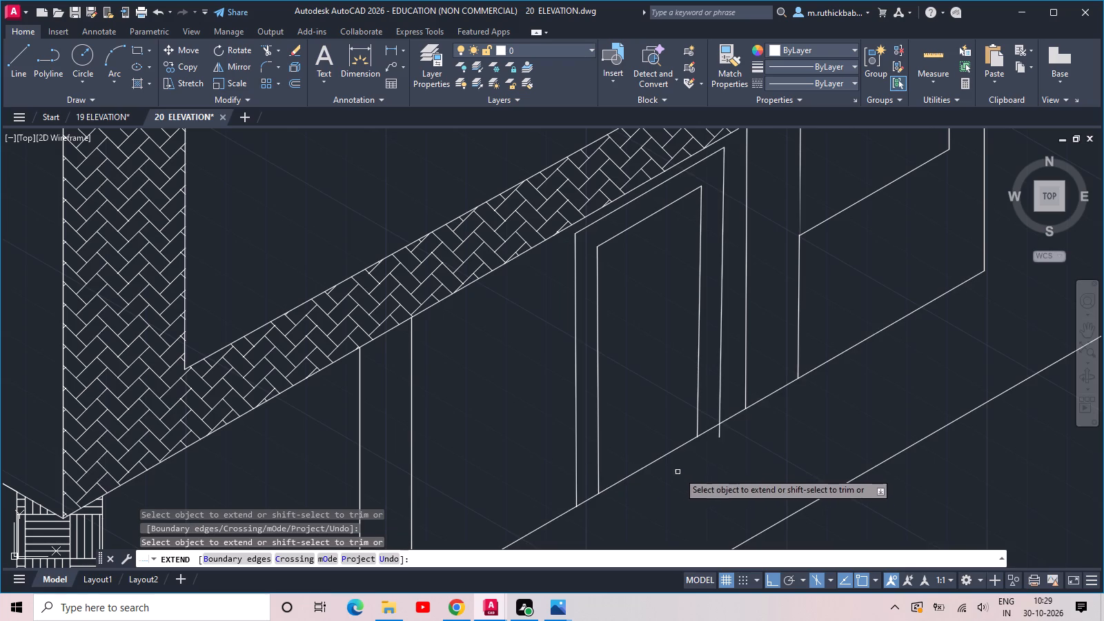
left_click(721, 435, "shift")
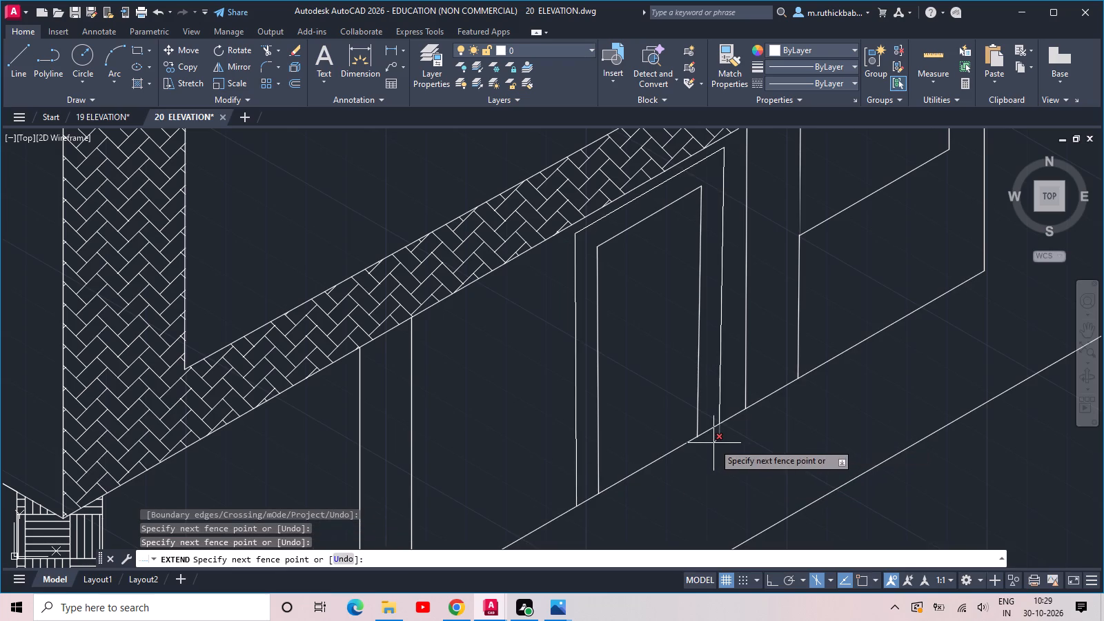
left_click(713, 443, "shift")
scroll(713, 443, "down", 2)
key("Escape")
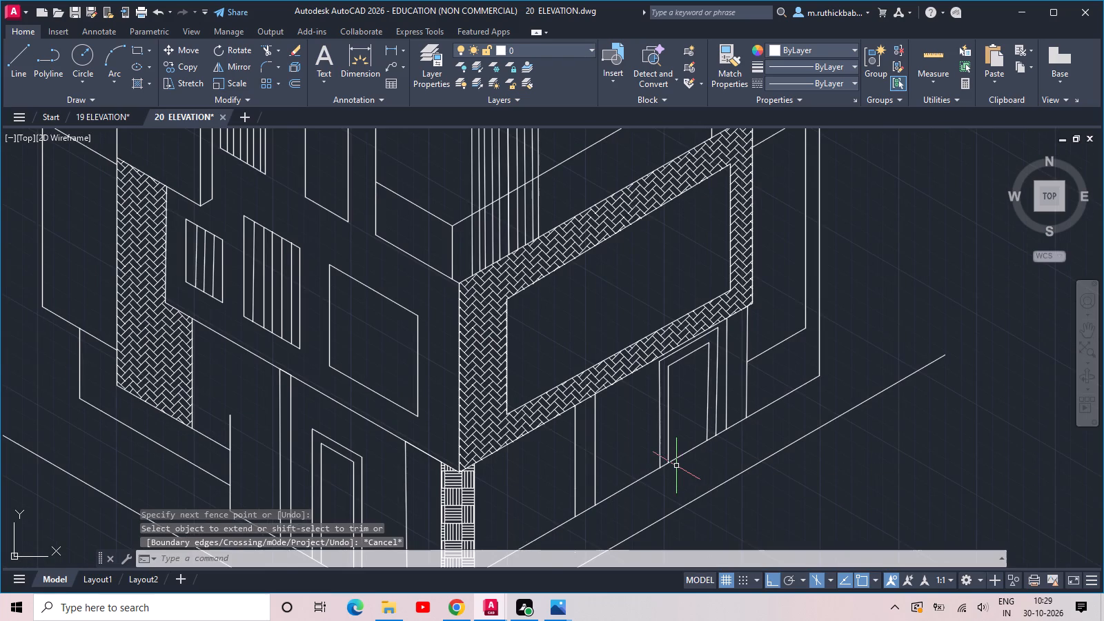
Draw a small triangular door handle with a vertical side about 7" long, its tip meeting the inner door outline's right leg.
middle_click_drag(676, 466, 673, 417)
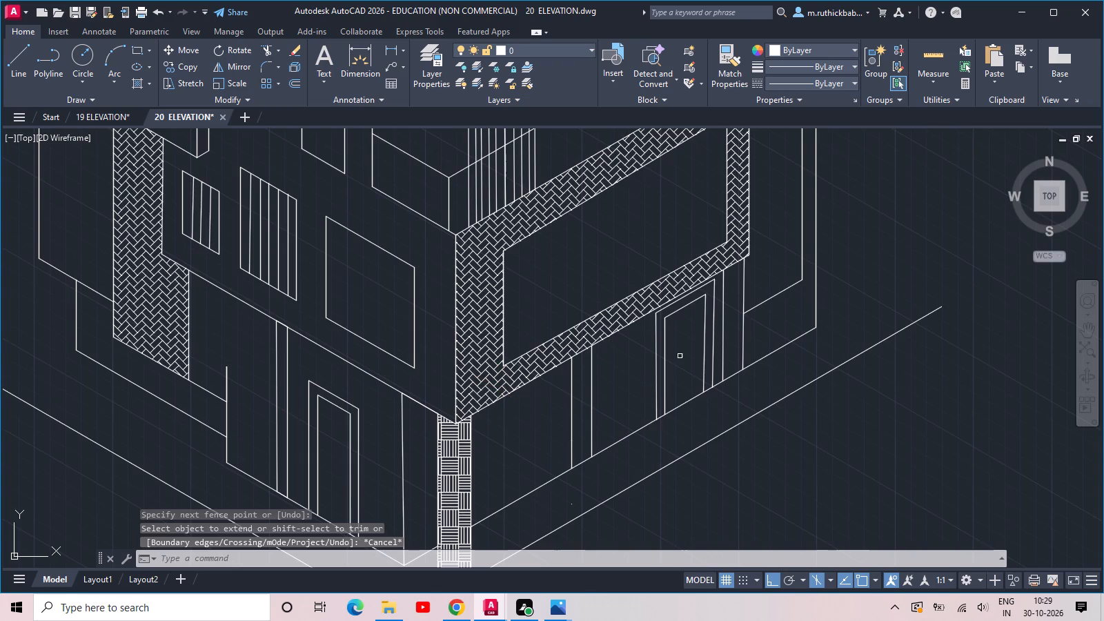
middle_click_drag(682, 355, 555, 408)
scroll(569, 397, "up", 1)
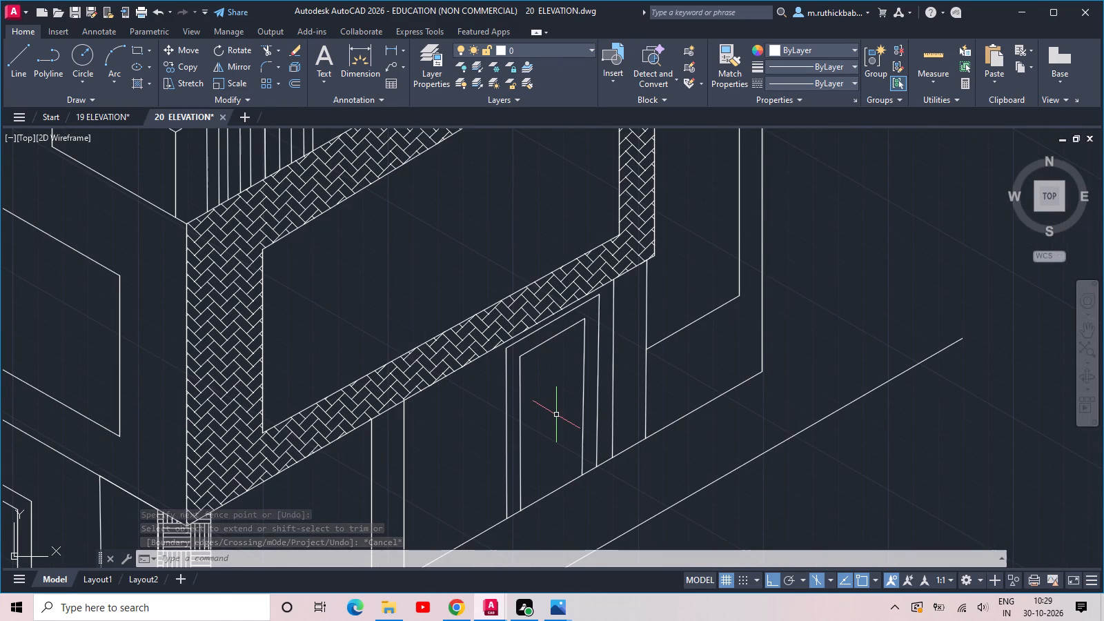
scroll(567, 404, "up", 1)
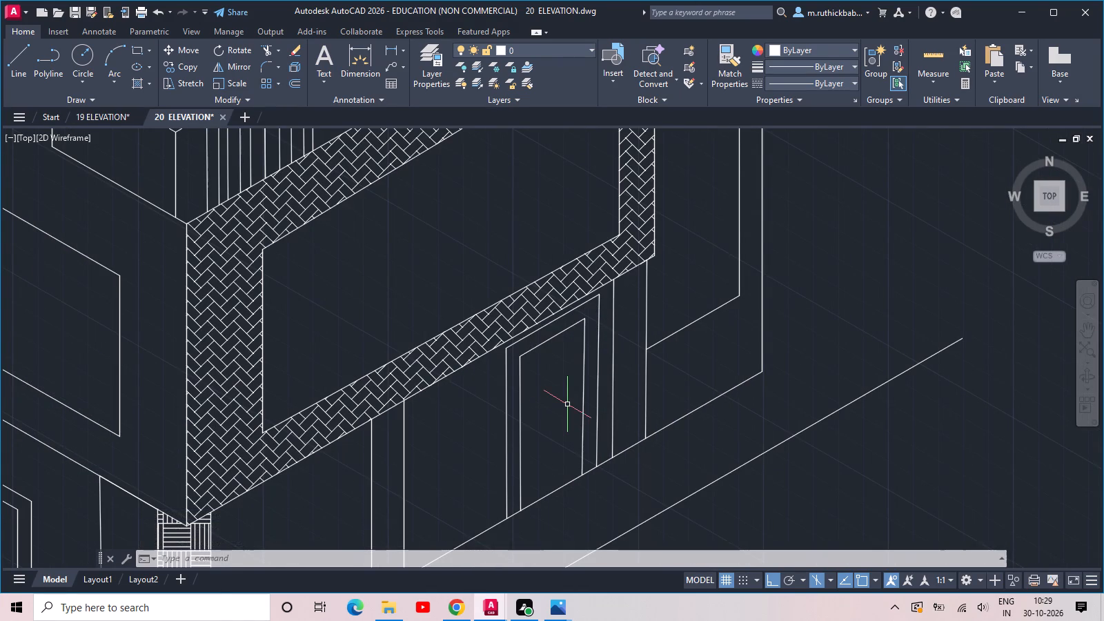
type("L")
key("space")
left_click(573, 396)
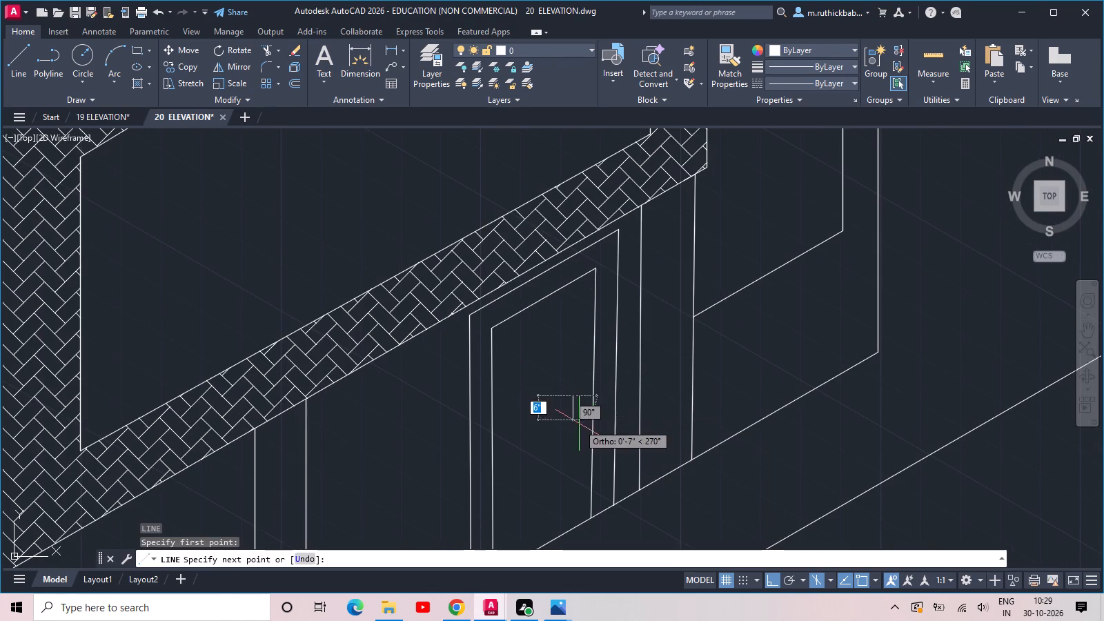
left_click(579, 420)
left_click(588, 401)
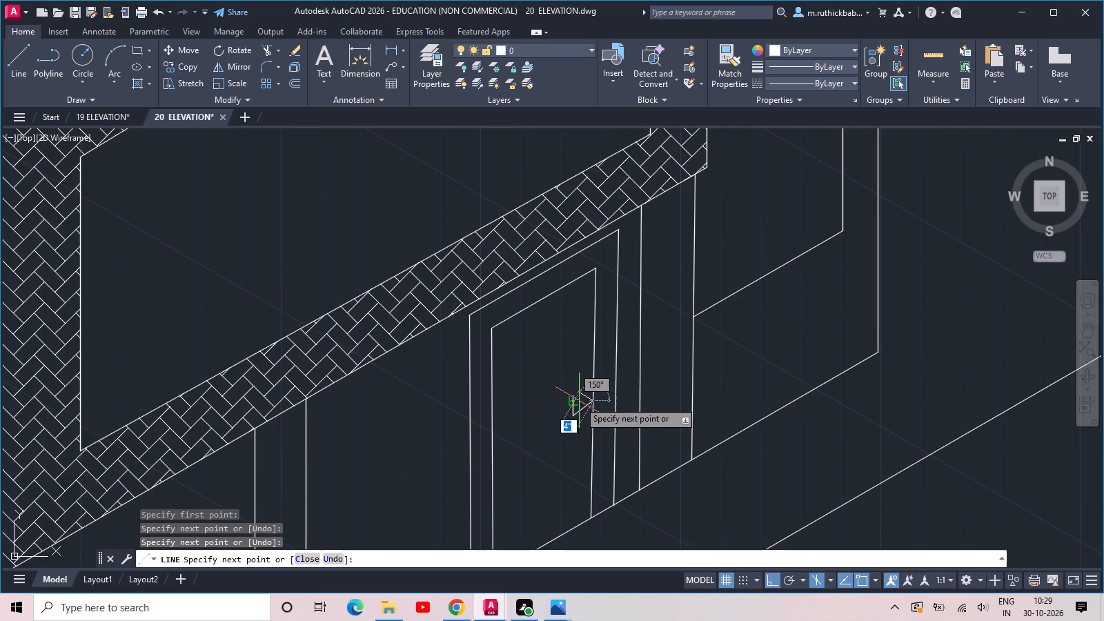
left_click(576, 400)
scroll(577, 399, "down", 1)
key("Escape")
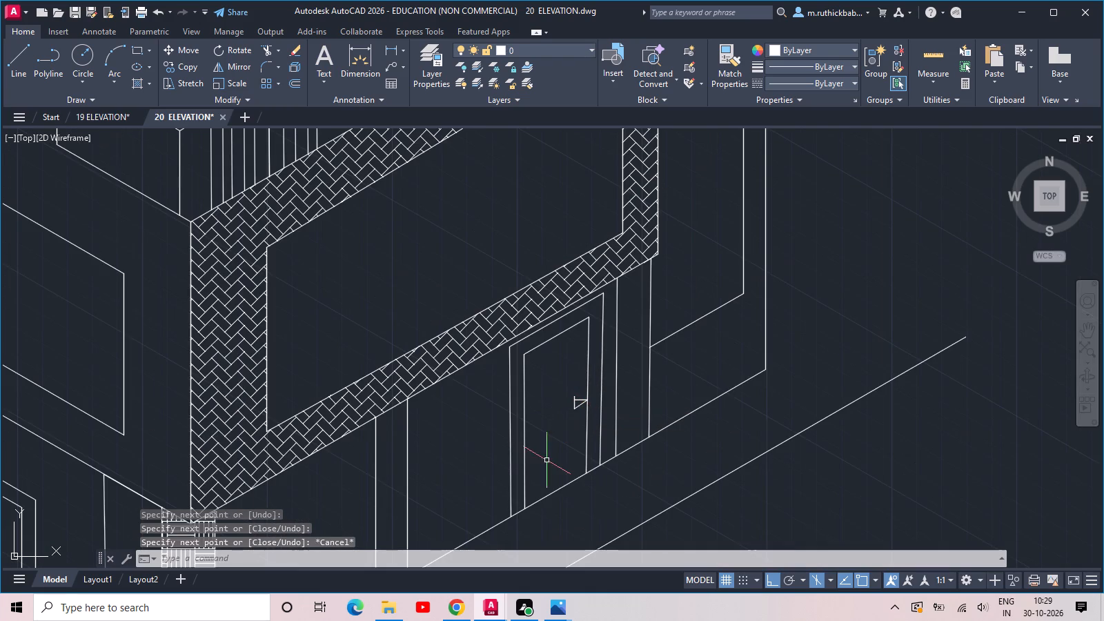
Trim the short vertical stub that projects above the triangular door handle.
scroll(574, 400, "up", 5)
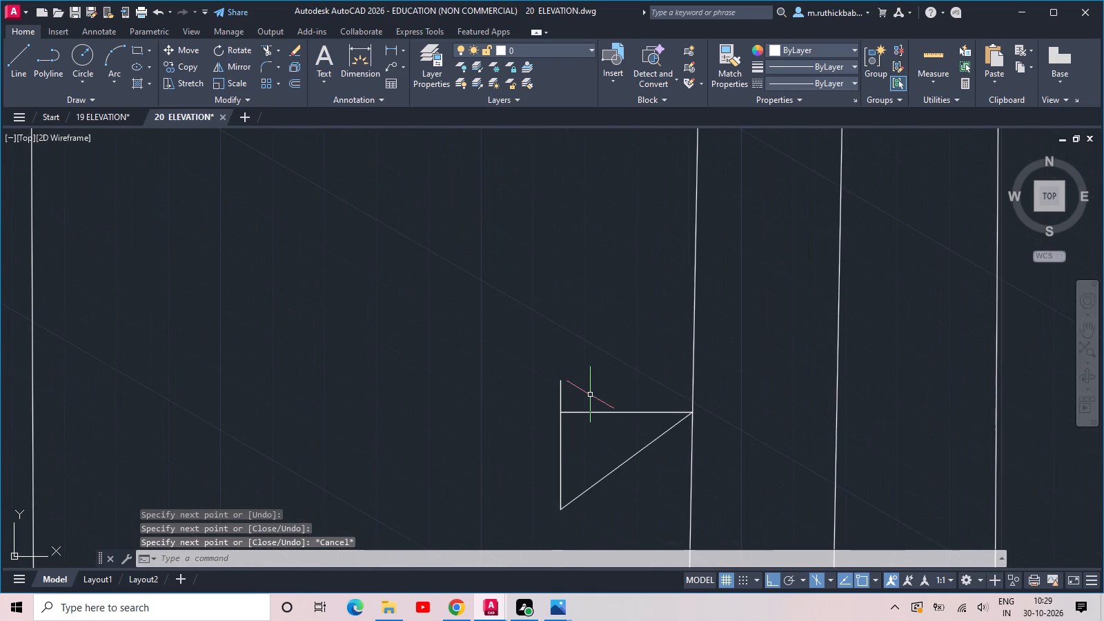
key("t")
key("r")
key("space")
left_click(589, 395)
left_click(558, 406)
scroll(557, 406, "down", 2)
key("Escape")
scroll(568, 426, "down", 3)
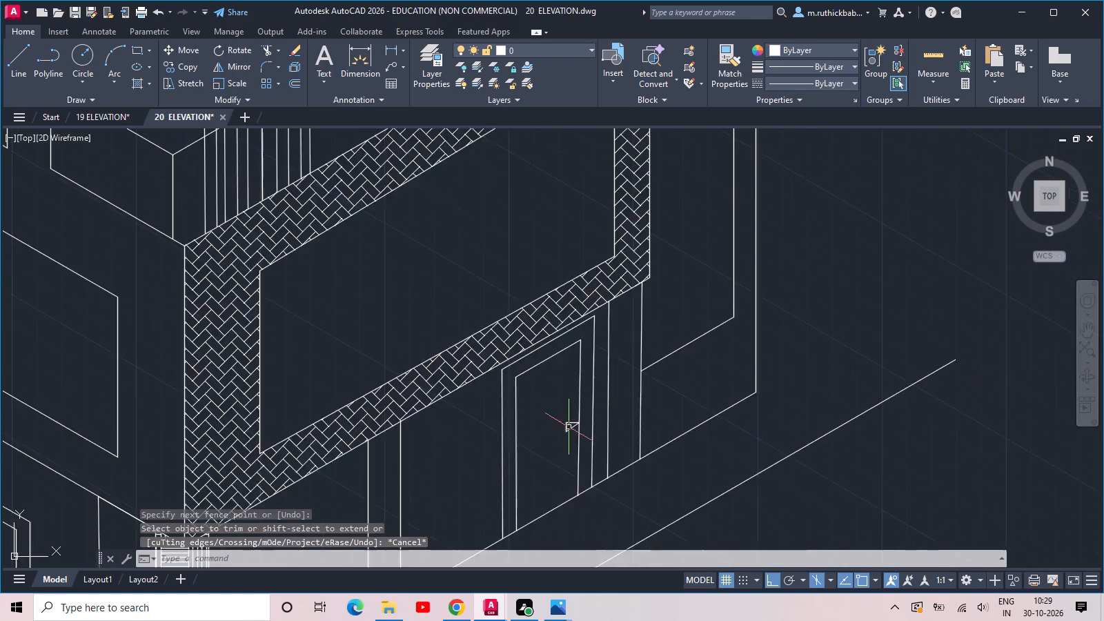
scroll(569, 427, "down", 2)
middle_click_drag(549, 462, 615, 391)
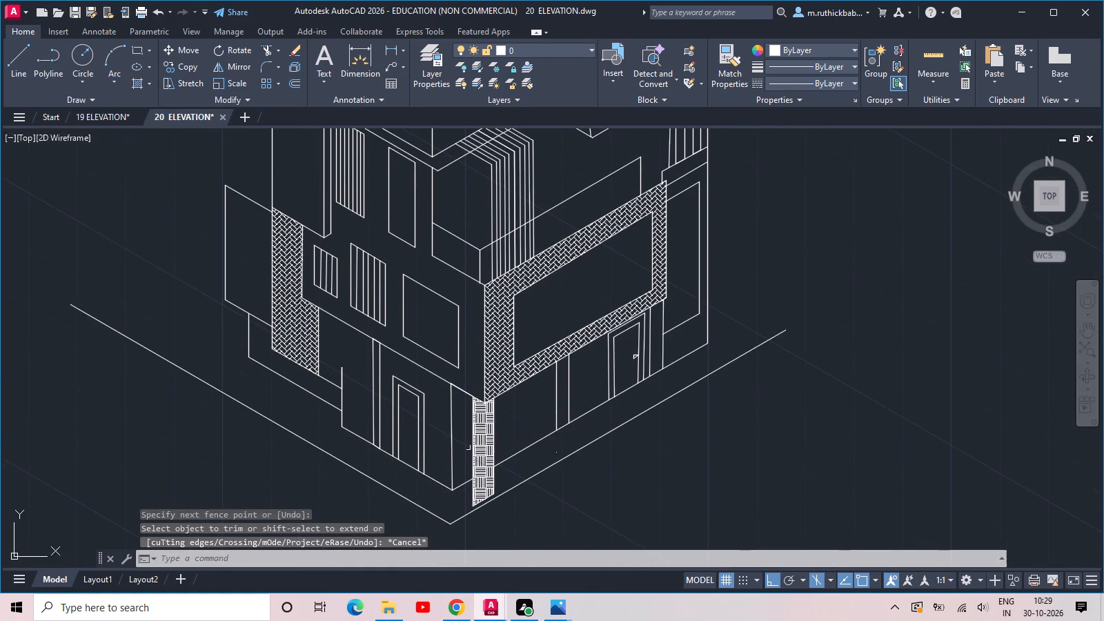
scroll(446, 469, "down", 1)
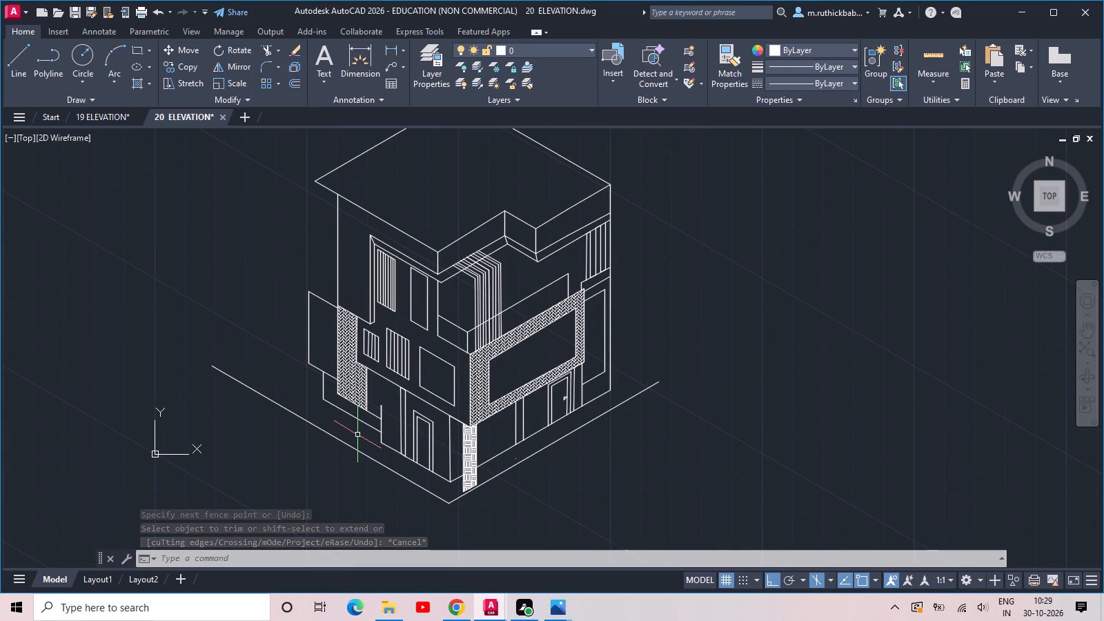
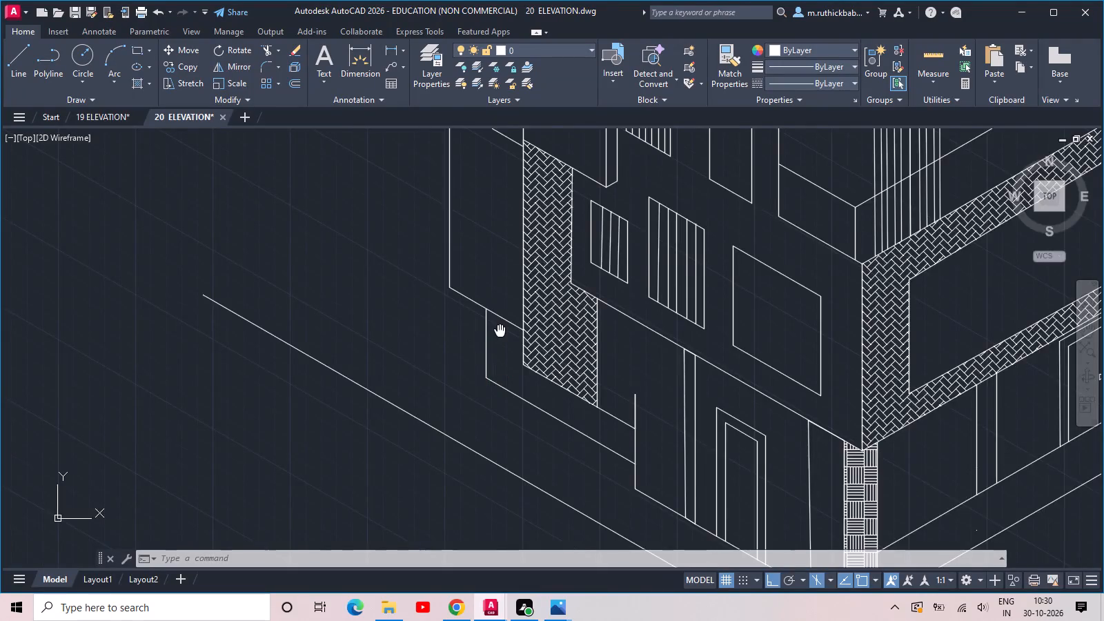
Draw a four-sided window outline about 7'-10" high on the side projection beside the herringbone strip, parallel to the wall edges.
scroll(555, 313, "up", 1)
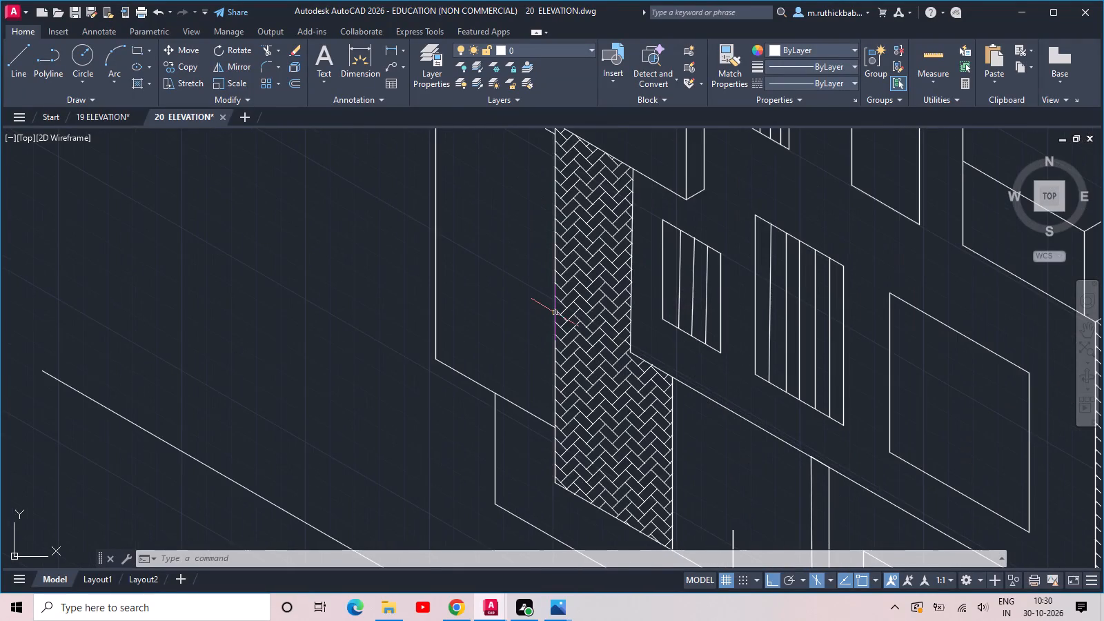
middle_click_drag(555, 313, 588, 388)
type("L")
key("space")
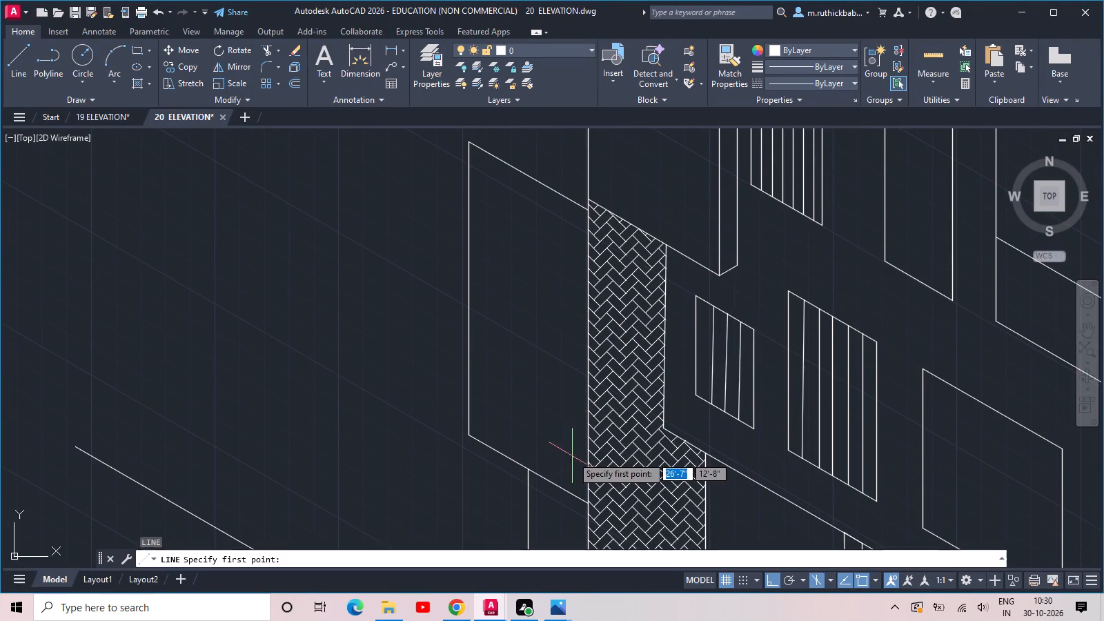
left_click(559, 455)
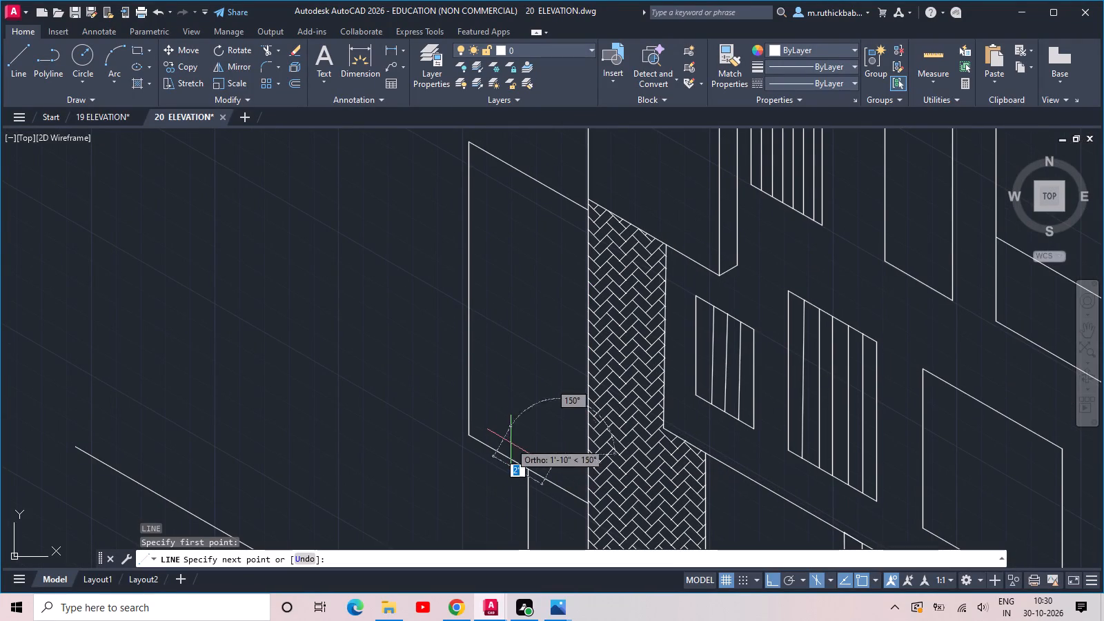
left_click(497, 424)
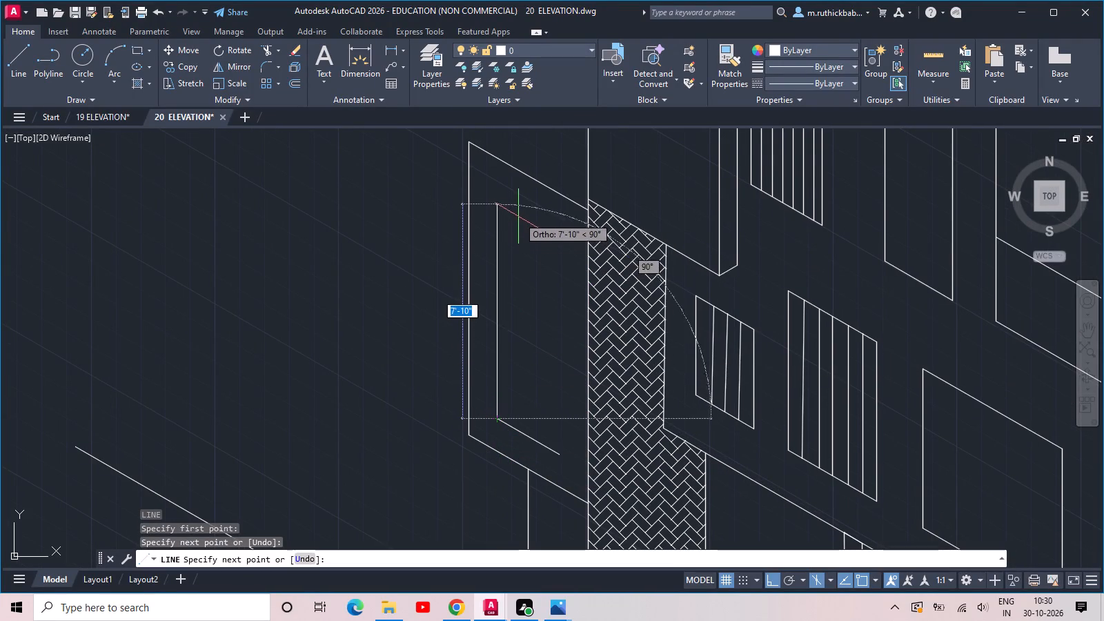
left_click(518, 215)
left_click(569, 242)
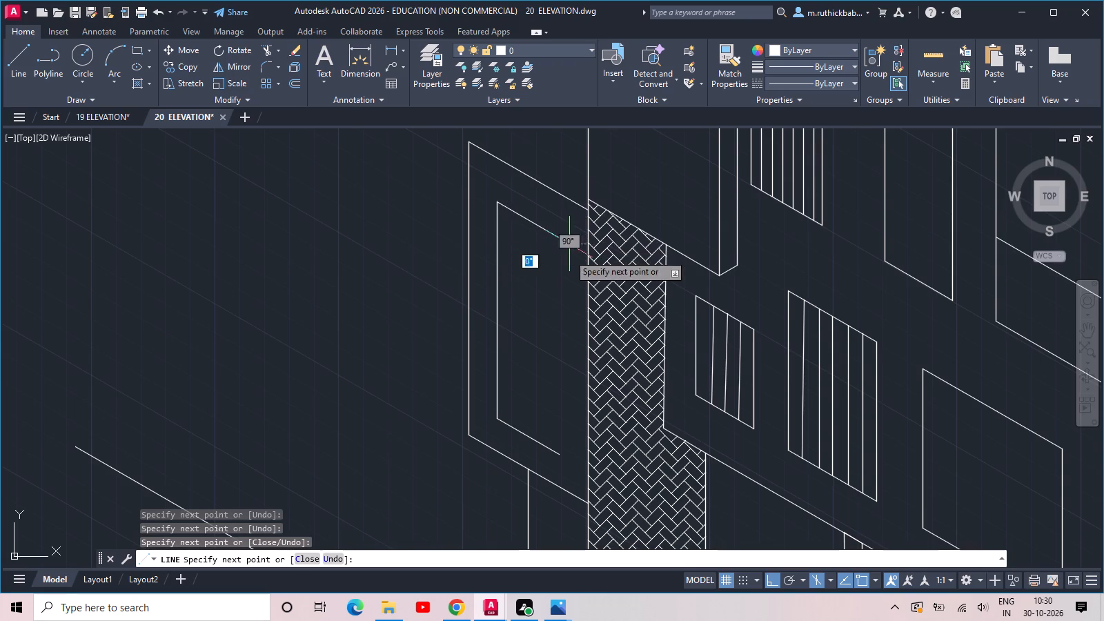
left_click(566, 481)
key("Escape")
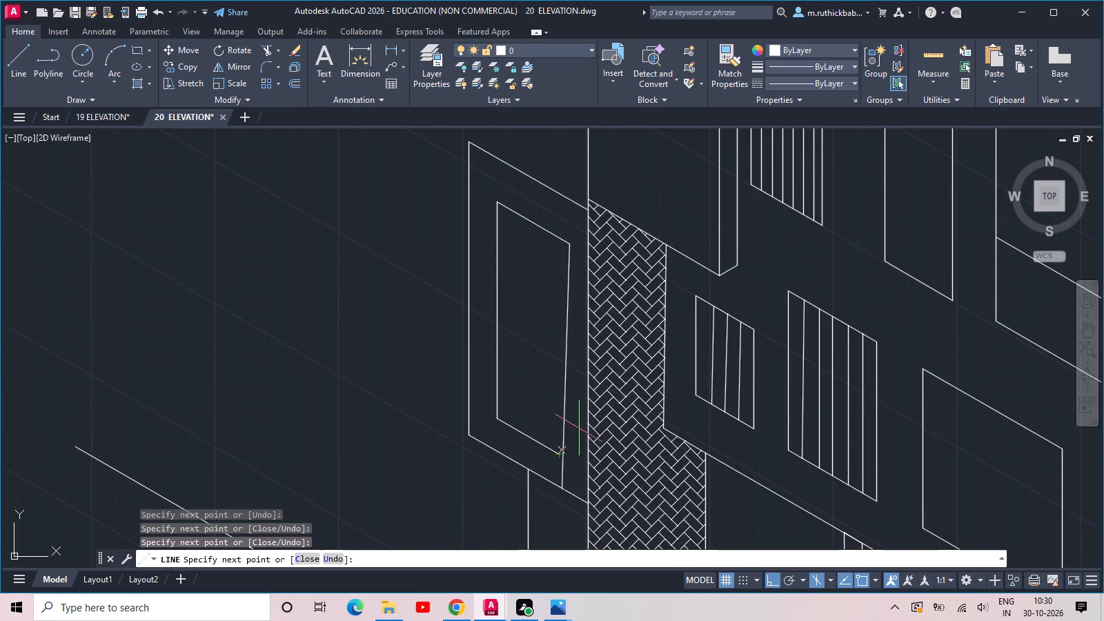
Extend the new window's bottom edge to its slanted side and trim the side's overshoot below that corner.
scroll(569, 459, "up", 3)
key("e")
key("x")
key("space")
key("space")
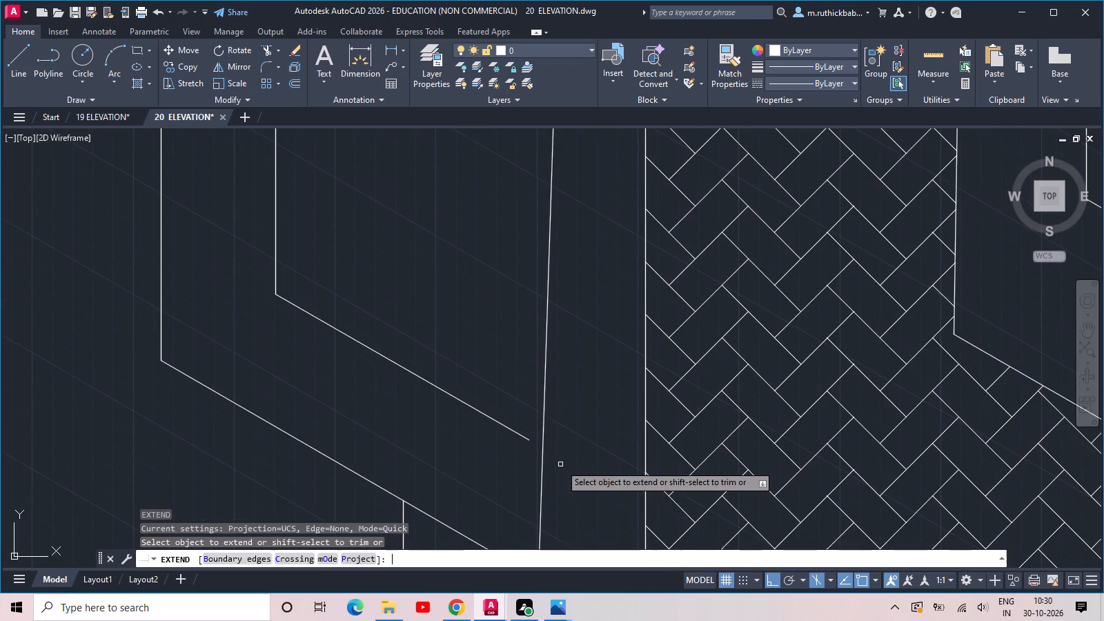
left_click(564, 474)
left_click(566, 467)
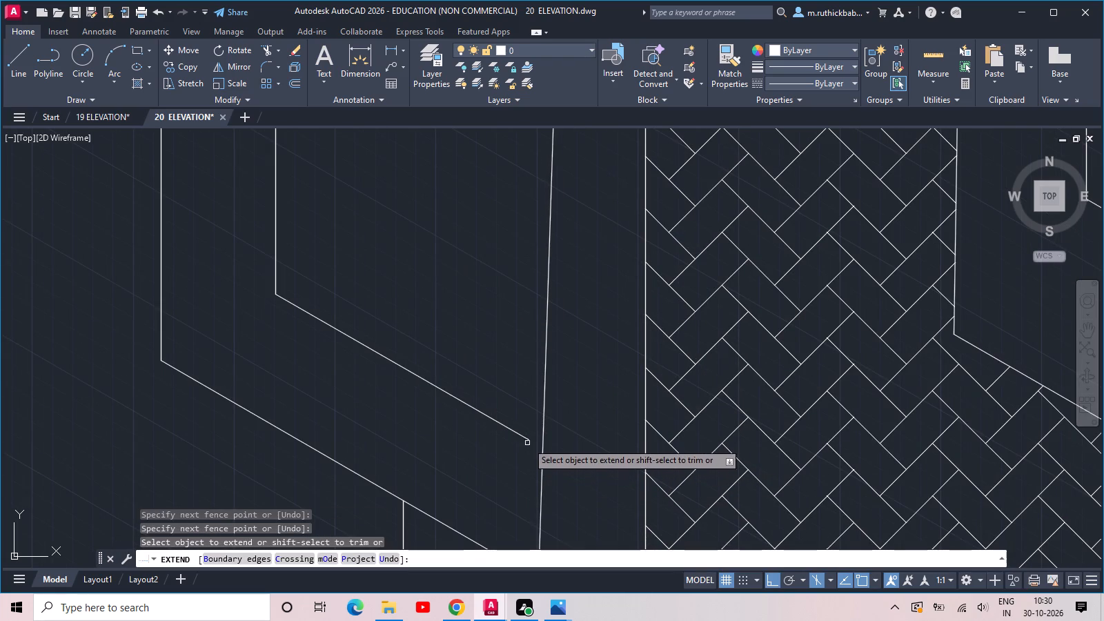
left_click(523, 437)
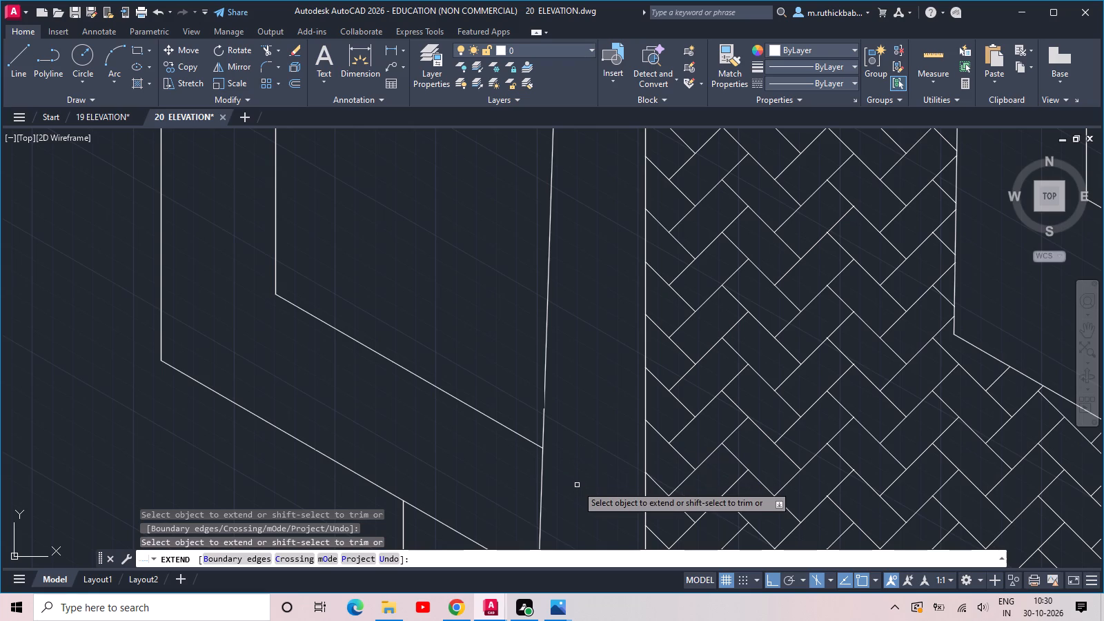
left_click_drag(577, 485, 546, 491, "shift")
left_click(509, 480, "shift")
left_click(546, 479, "shift")
scroll(550, 475, "down", 2, "shift")
key("Escape")
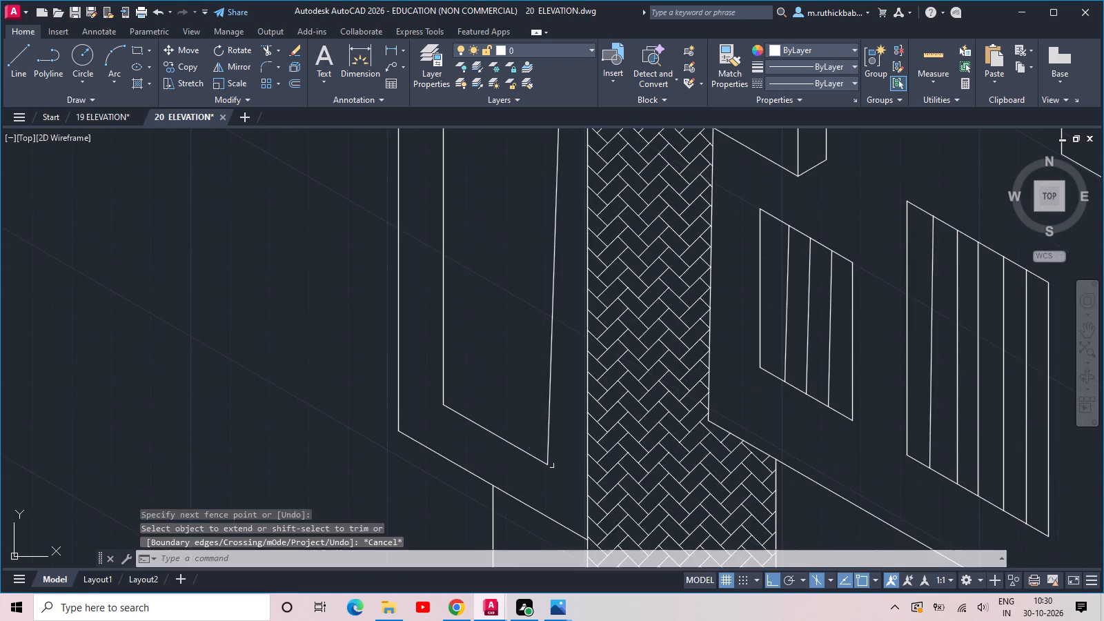
key("Escape")
Draw a 30° line from the side projection's top outer corner and trim it back to the main building's vertical edge.
scroll(549, 436, "down", 3)
middle_click_drag(541, 418, 521, 427)
scroll(525, 348, "up", 2)
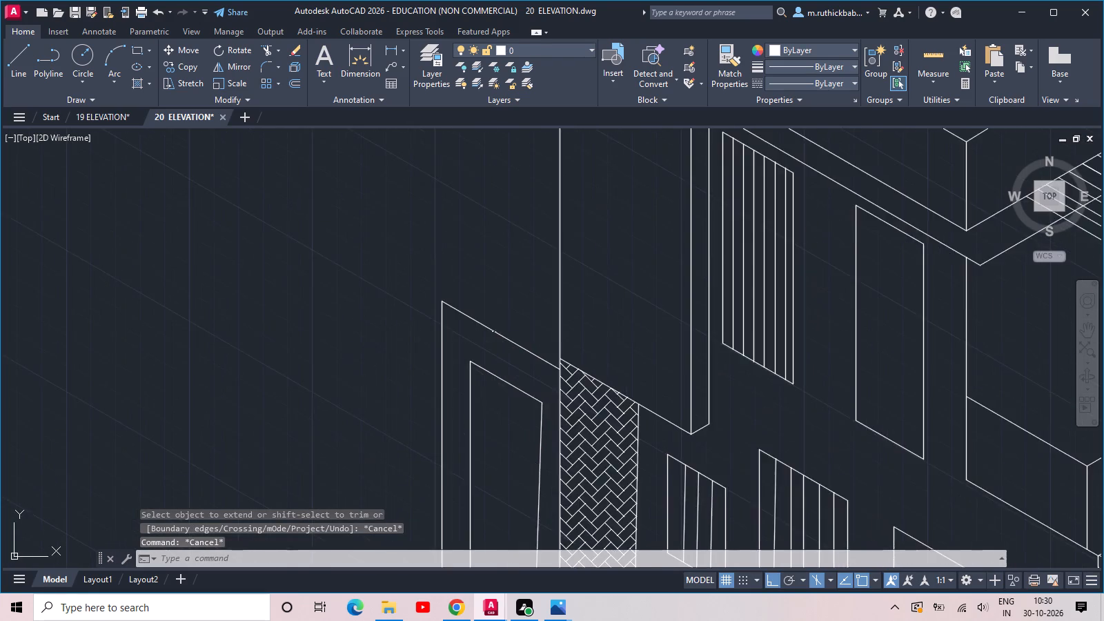
scroll(492, 329, "up", 1)
type("L")
key("space")
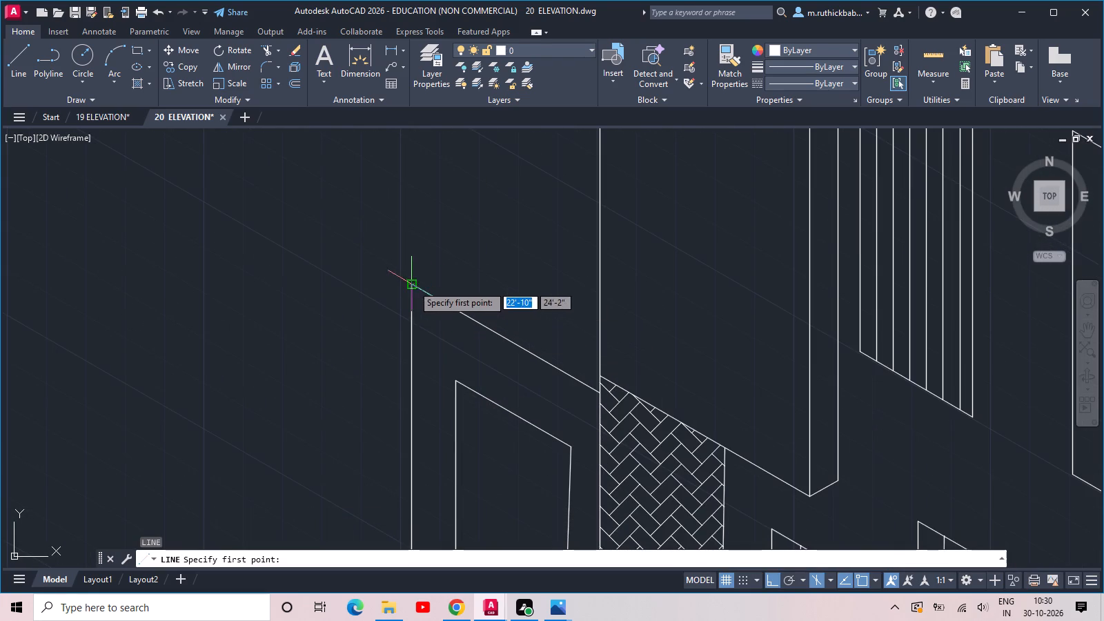
left_click_drag(413, 285, 423, 282)
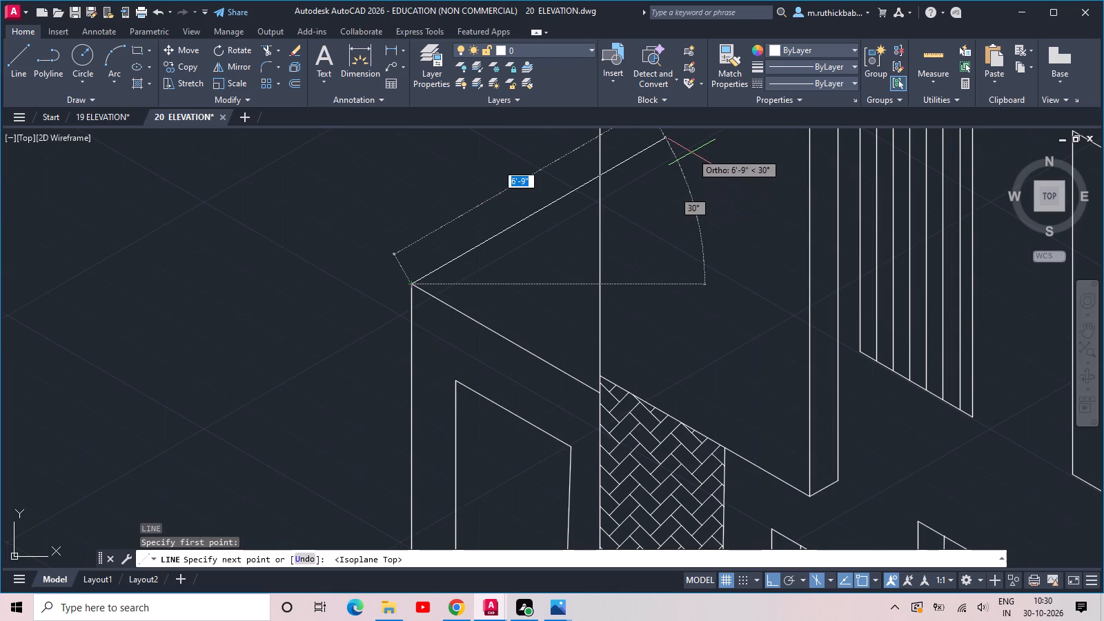
left_click(687, 152)
middle_click_drag(673, 166, 656, 270)
key("Escape")
scroll(653, 257, "up", 1)
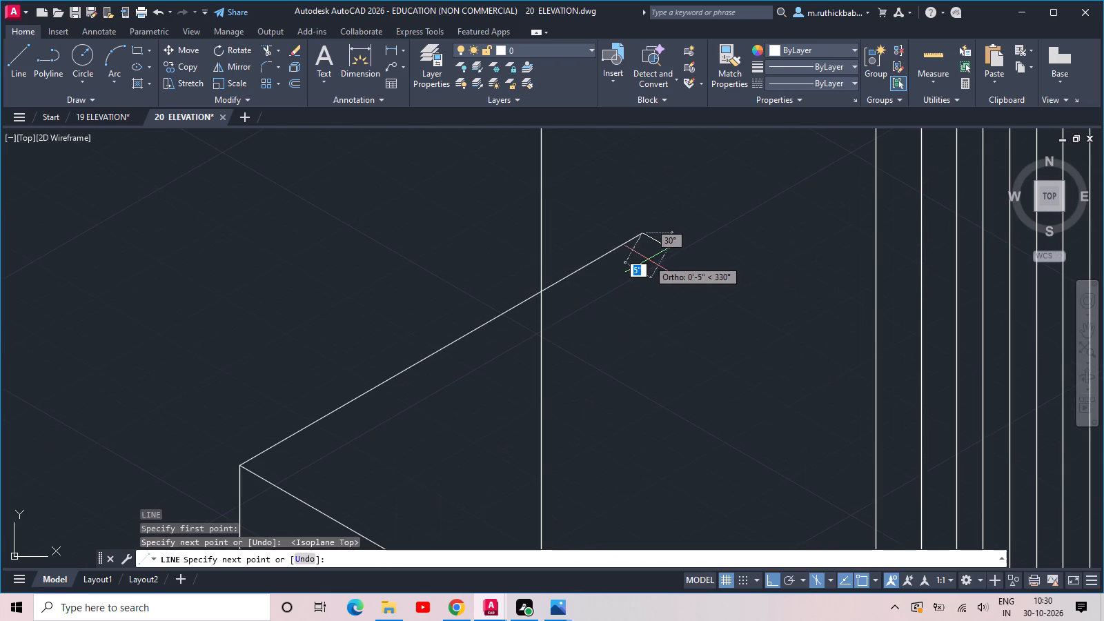
key("Escape")
type("TR")
key("space")
left_click(648, 259)
left_click(591, 218)
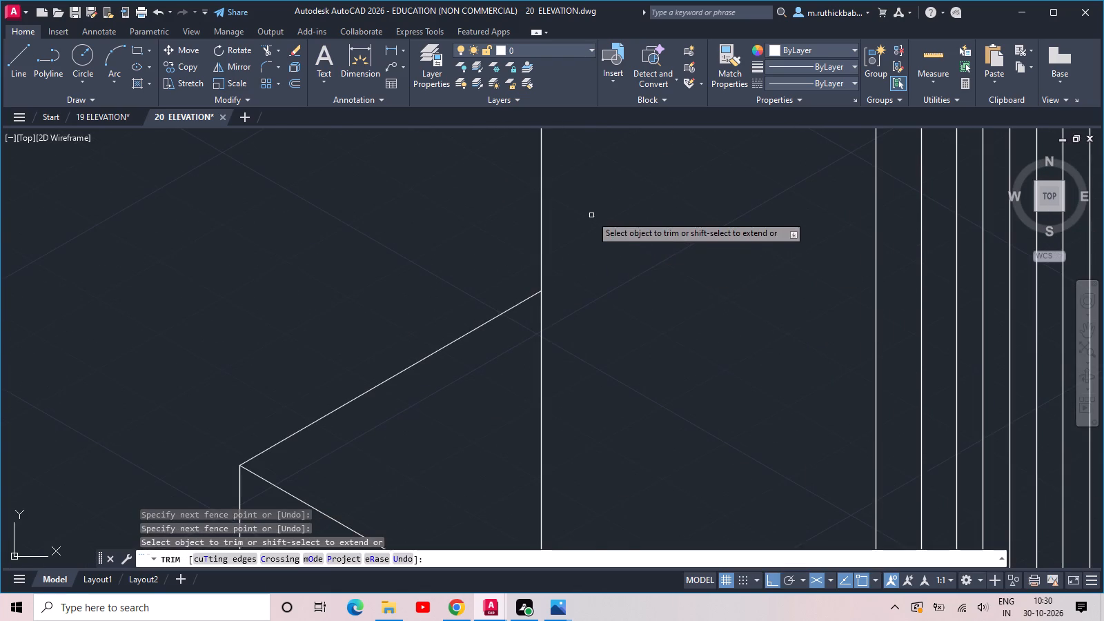
scroll(593, 224, "down", 3)
key("Escape")
Draw a short vertical drop from the roof's outer left corner and a line parallel to the roof edge past the wall line.
middle_click_drag(611, 248, 611, 257)
scroll(611, 257, "down", 2)
middle_click_drag(627, 230, 579, 345)
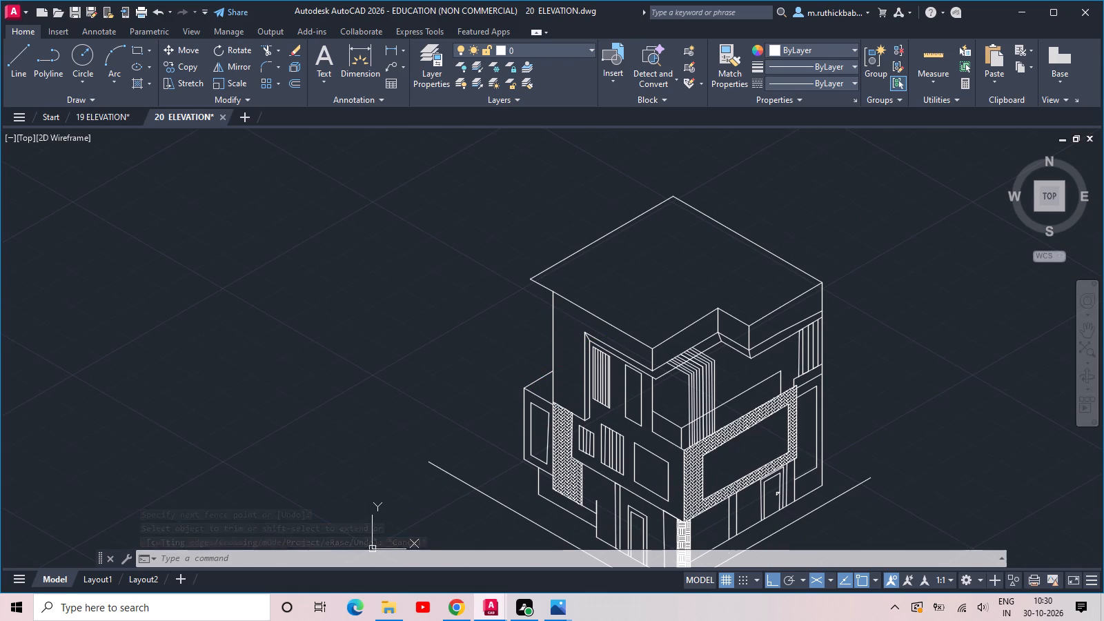
middle_click_drag(556, 323, 594, 396)
scroll(586, 349, "up", 4)
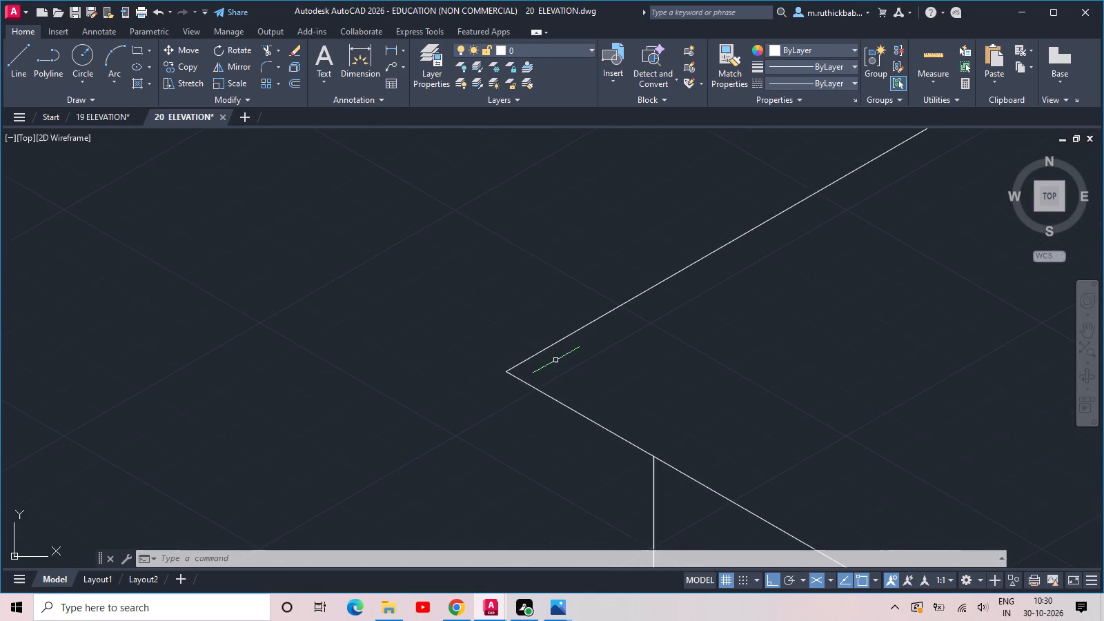
scroll(555, 360, "down", 1)
type("L")
key("space")
left_click(530, 364)
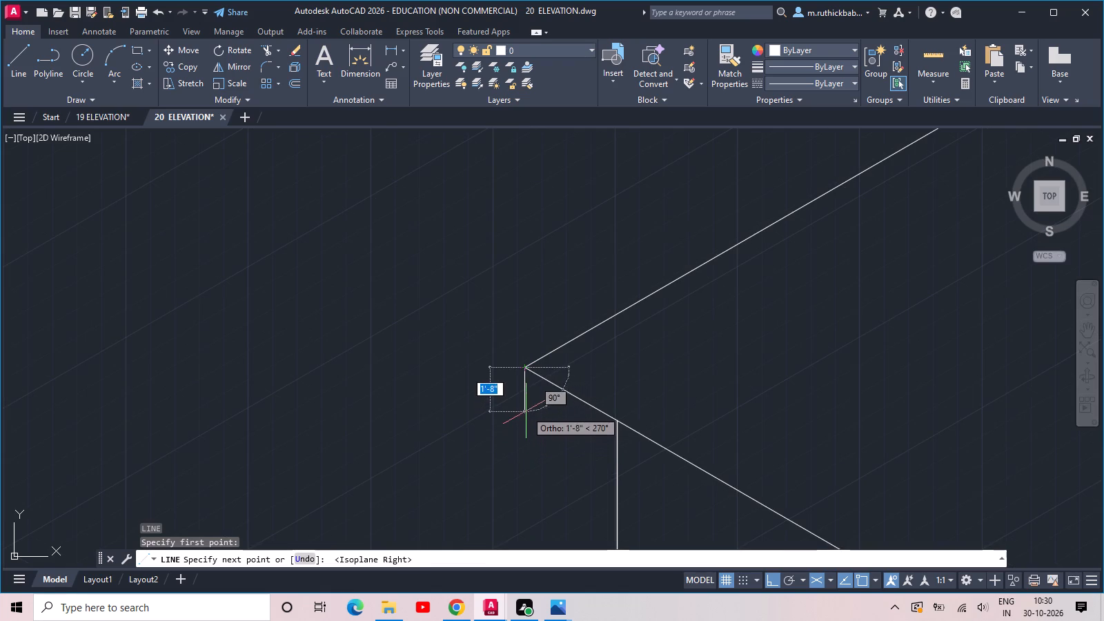
left_click(524, 400)
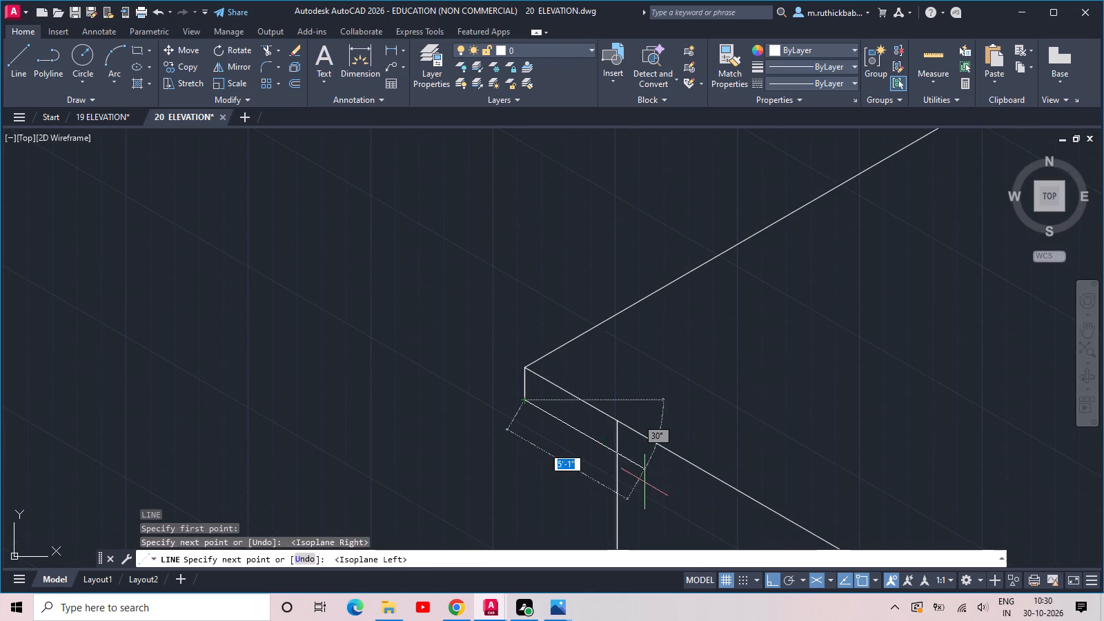
left_click(652, 484)
key("Escape")
Trim the roof slab's lower edge line back to the building's vertical wall line.
scroll(654, 484, "up", 1)
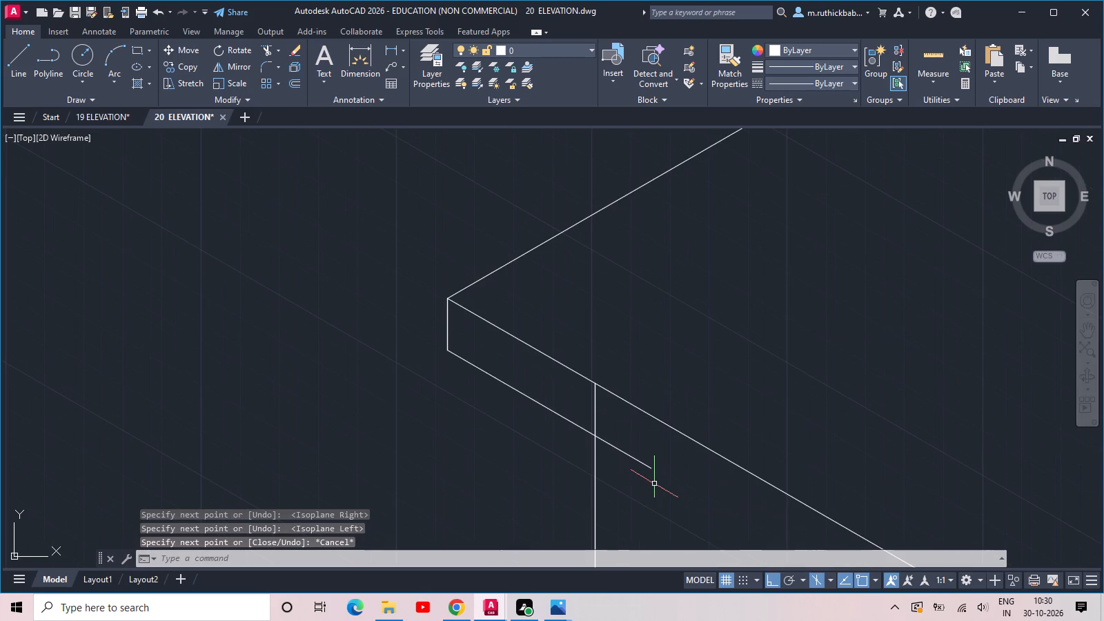
type("TR")
key("space")
left_click(654, 484)
left_click(618, 451)
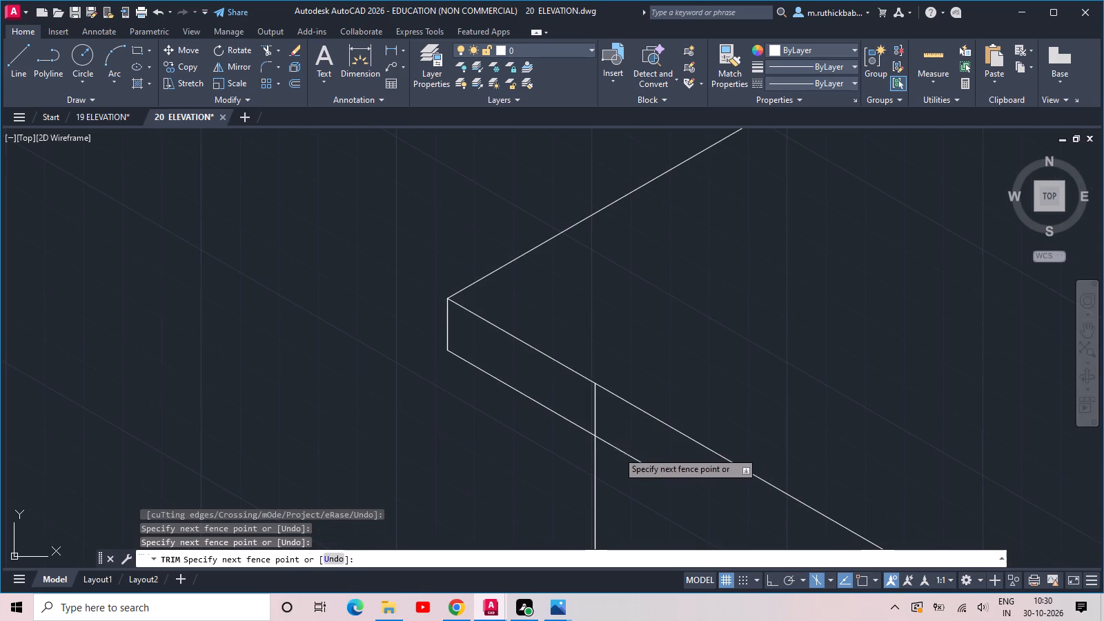
key("space")
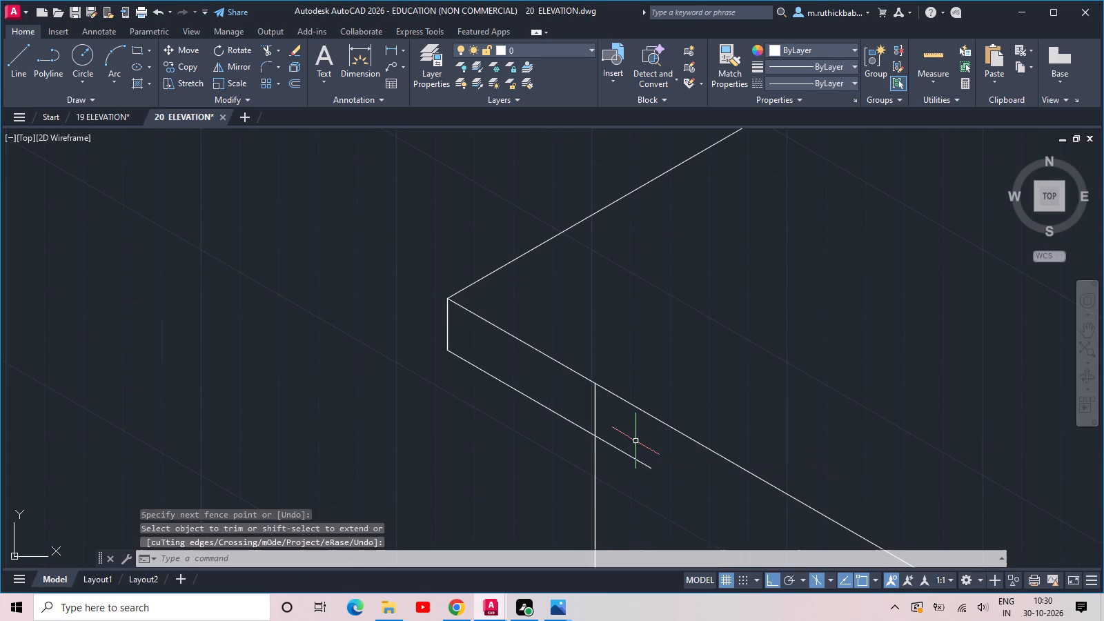
left_click(635, 441)
key("Escape")
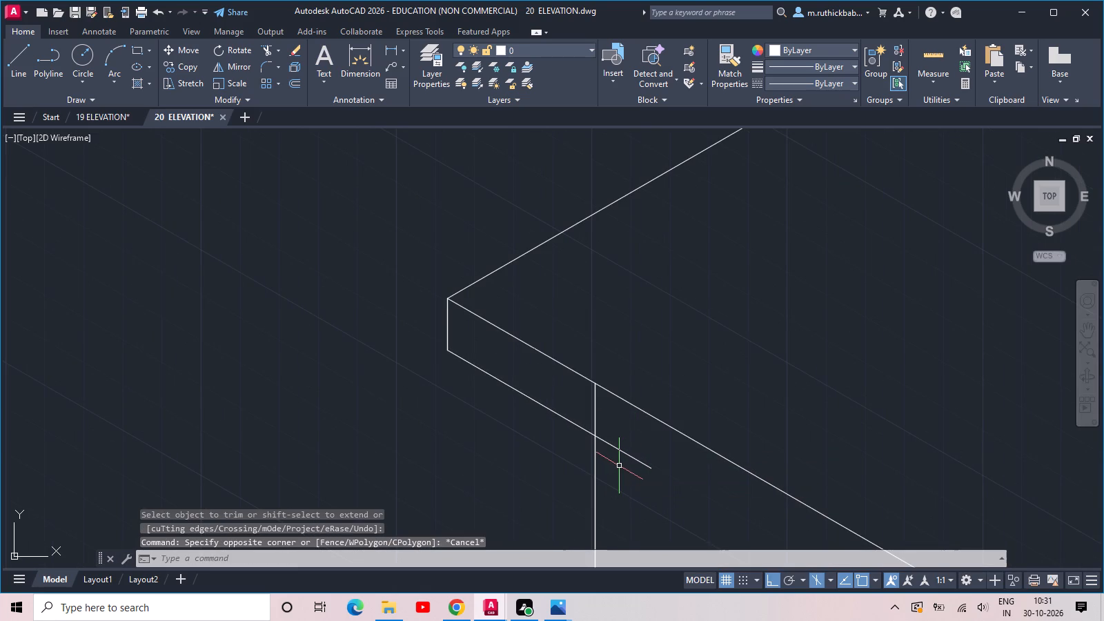
key("space")
left_click(619, 466)
left_click(631, 442)
scroll(631, 442, "down", 2)
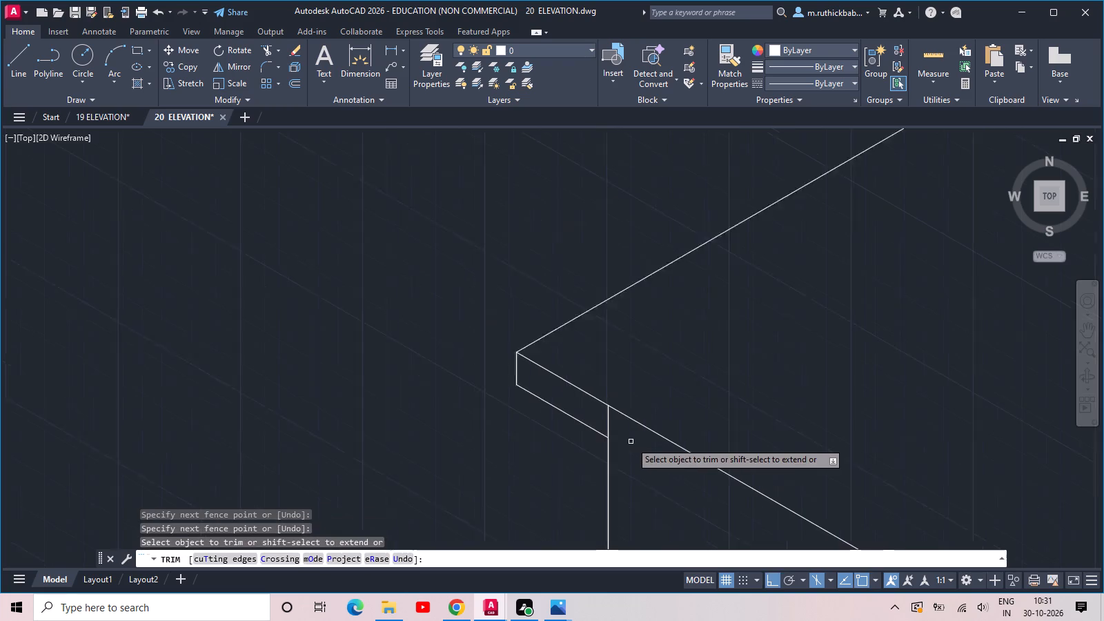
key("Escape")
Draw the interior floor line from the plain window's left edge at 330° past the corner, continuing at 30° through the large brick-framed opening.
scroll(642, 446, "down", 2)
middle_click_drag(680, 476, 629, 377)
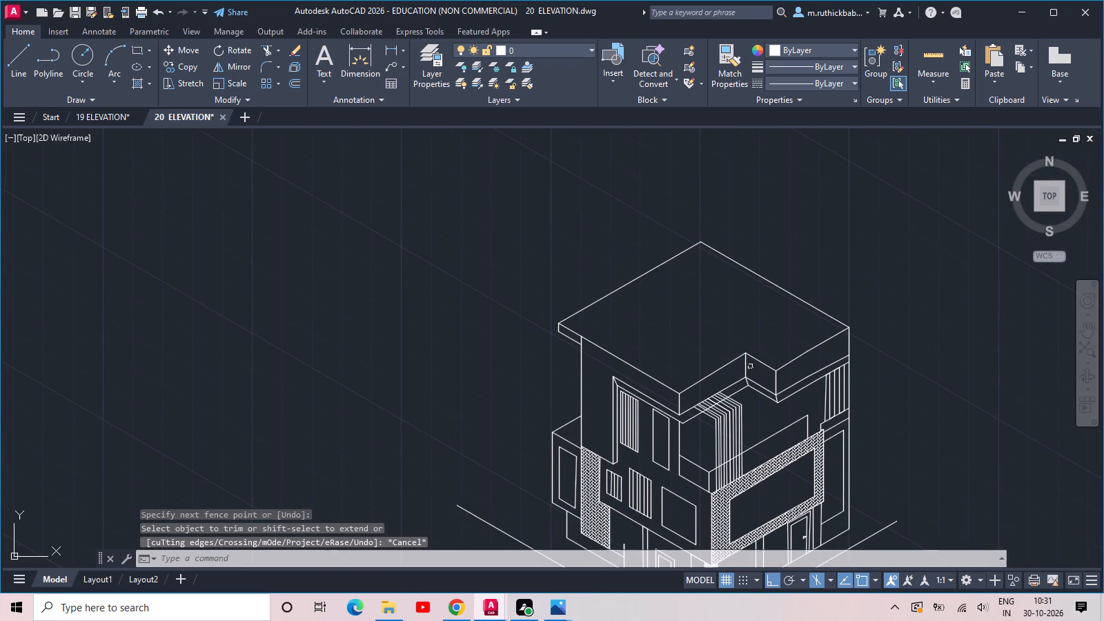
middle_click_drag(758, 359, 674, 281)
scroll(844, 271, "up", 2)
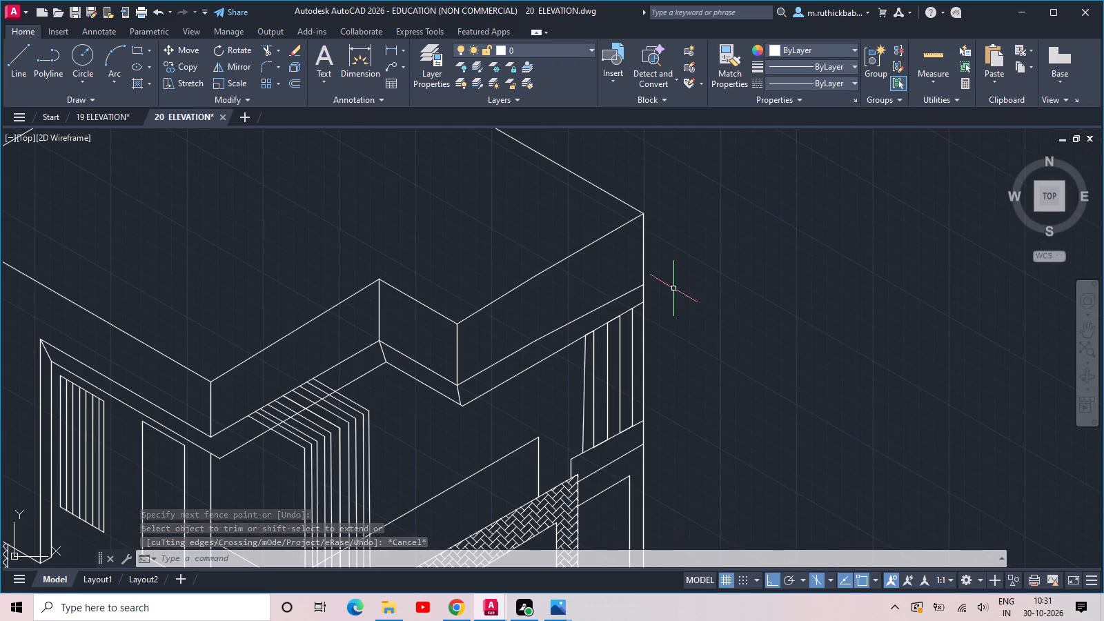
middle_click_drag(673, 288, 853, 322)
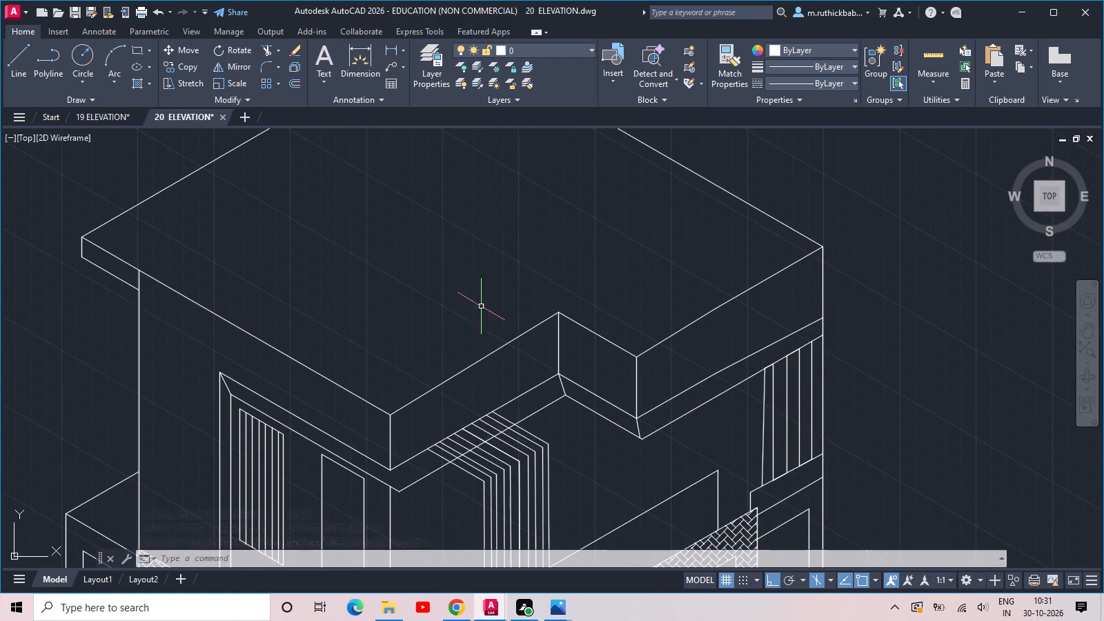
scroll(457, 321, "down", 2)
middle_click_drag(461, 408, 564, 296)
scroll(480, 366, "up", 2)
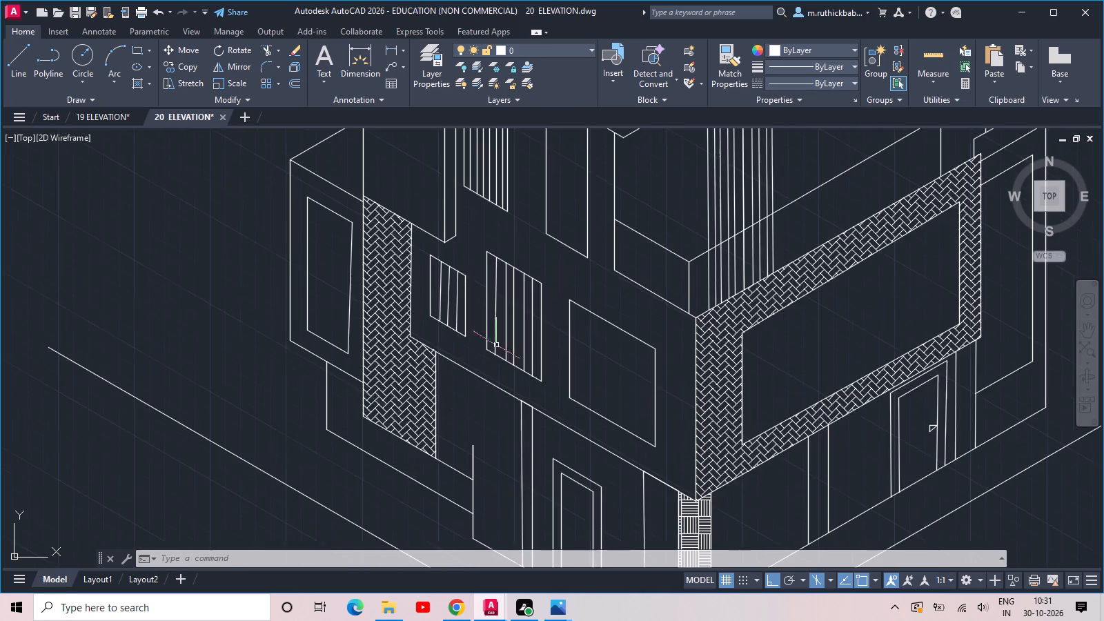
scroll(605, 356, "up", 1)
middle_click_drag(637, 375, 556, 398)
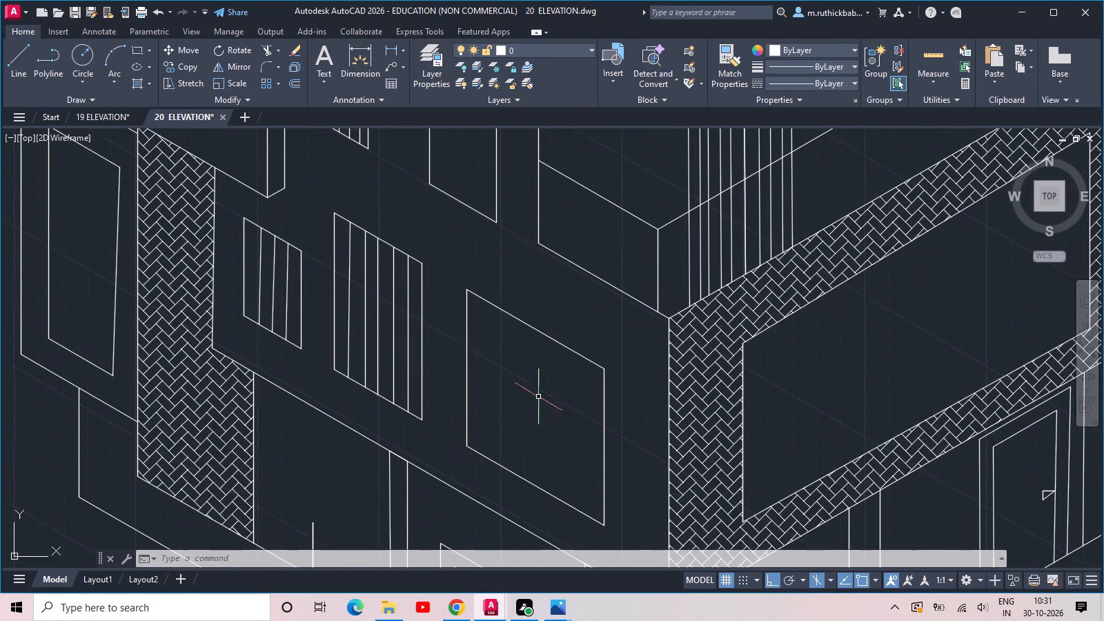
type("L")
key("space")
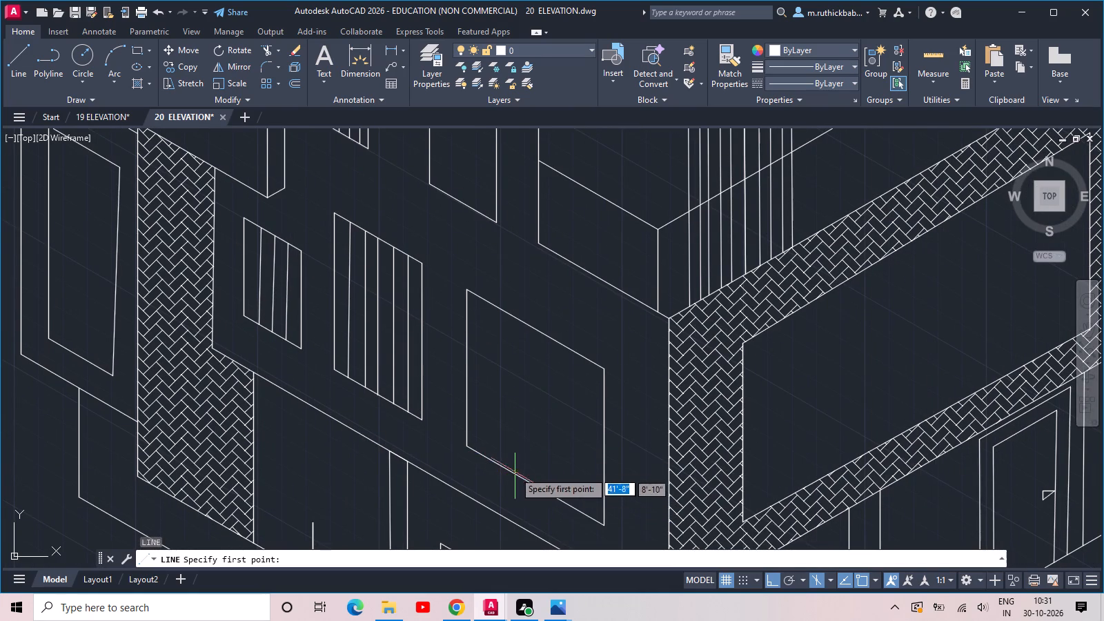
left_click(470, 414)
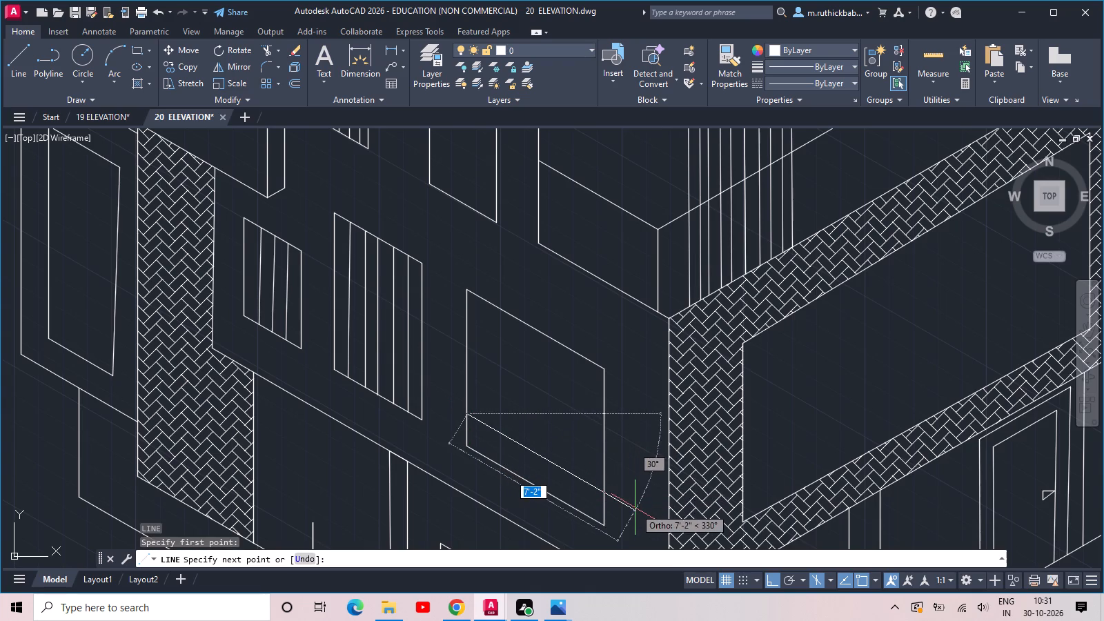
left_click(660, 529)
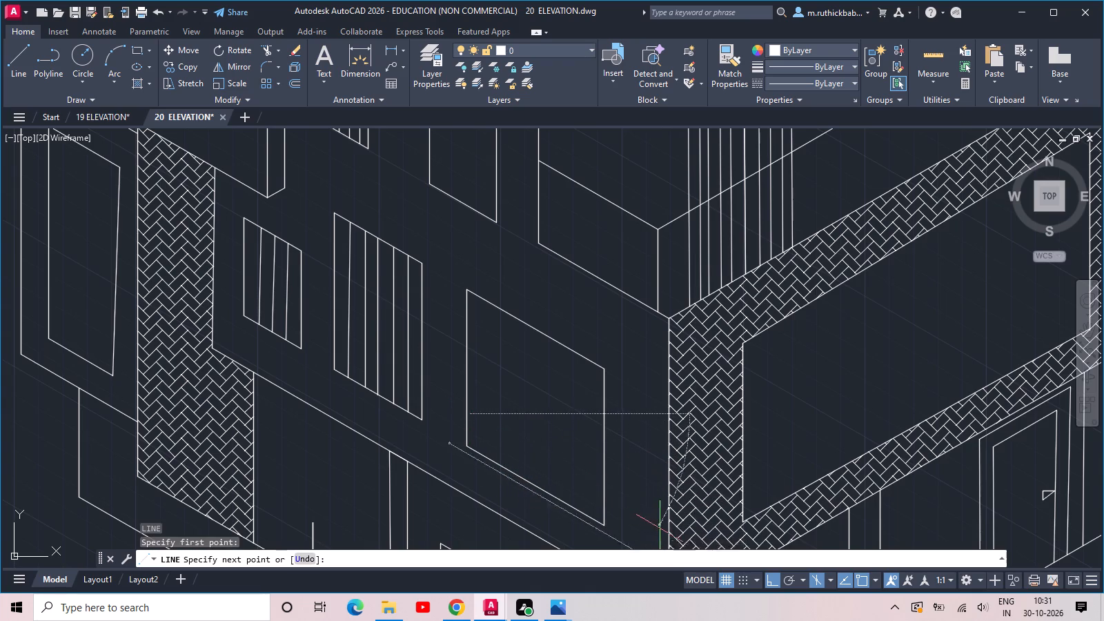
middle_click_drag(853, 417, 759, 462)
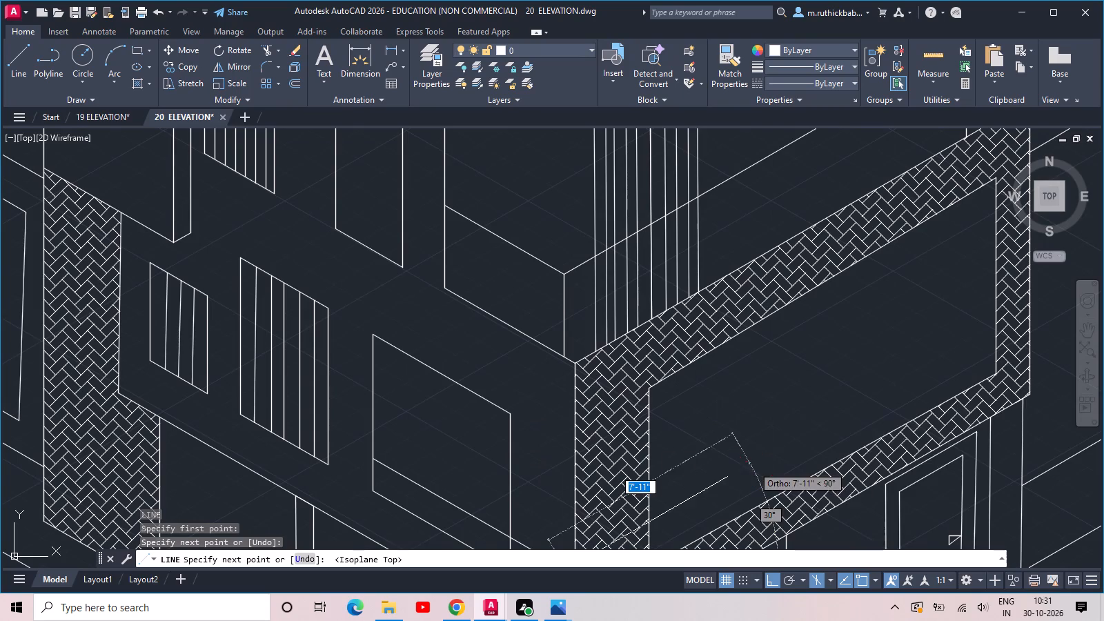
left_click(958, 349)
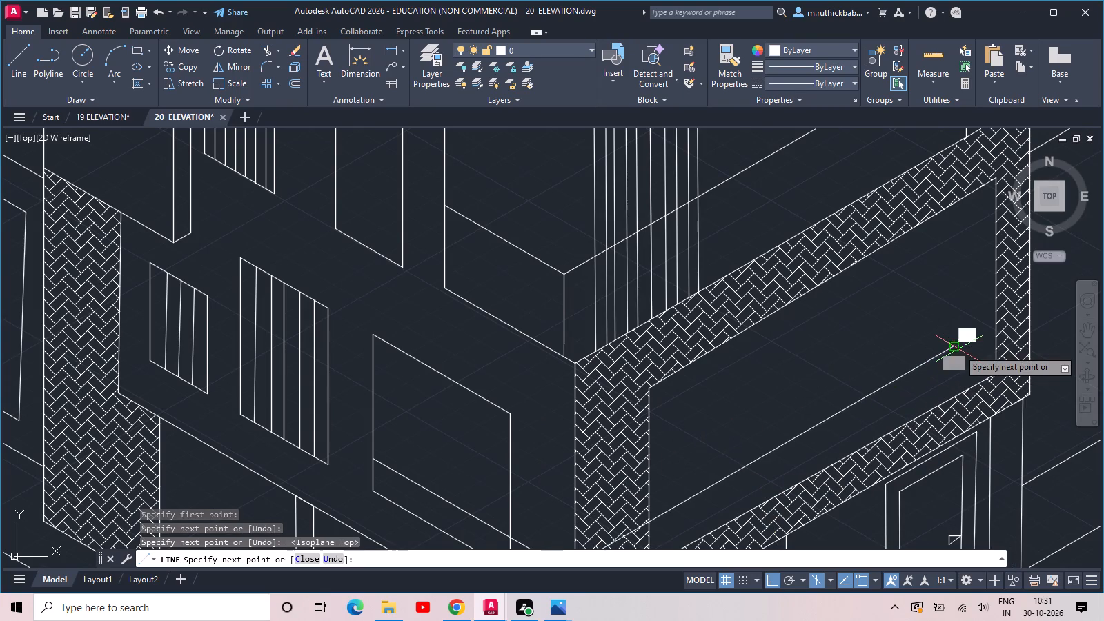
Draw a vertical line from the floor line's far end up to the inner top edge of the brick-framed opening.
key("5")
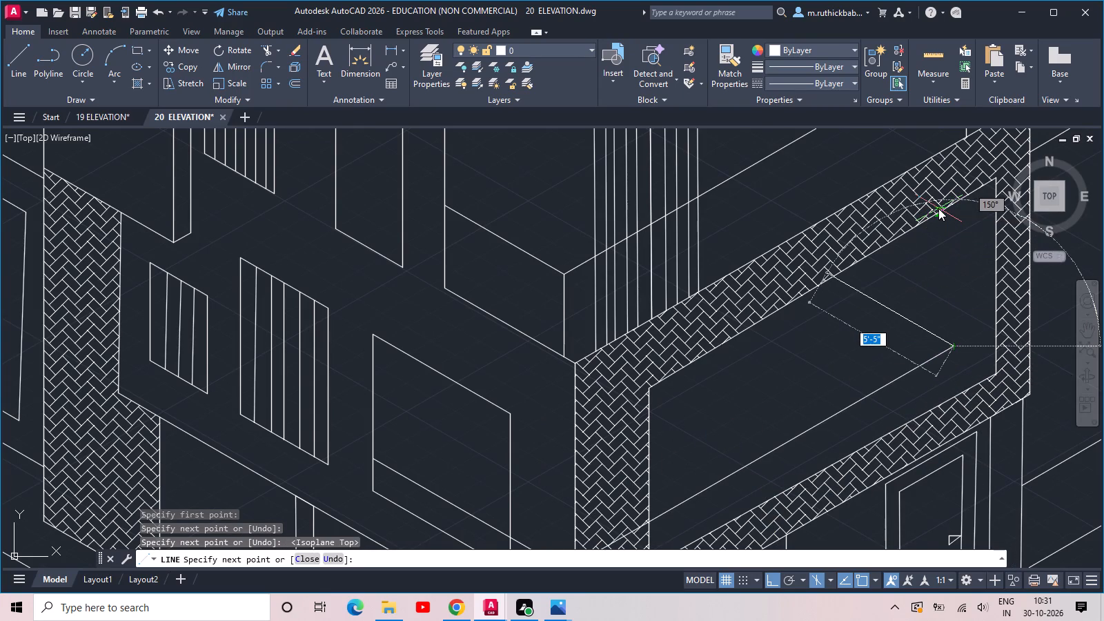
key("BackSpace")
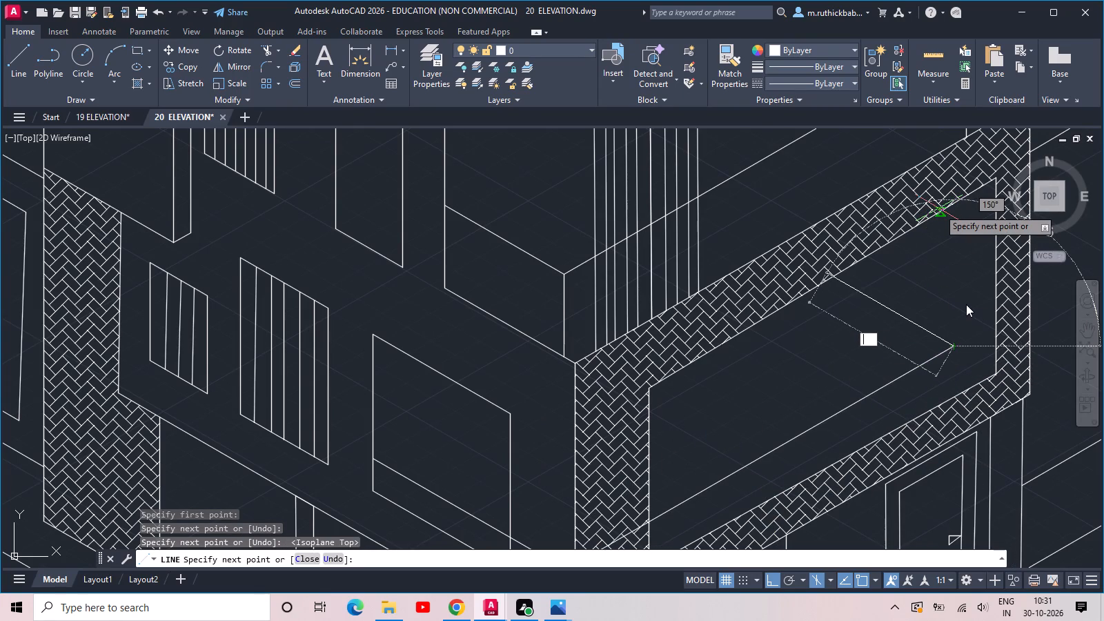
key("Escape")
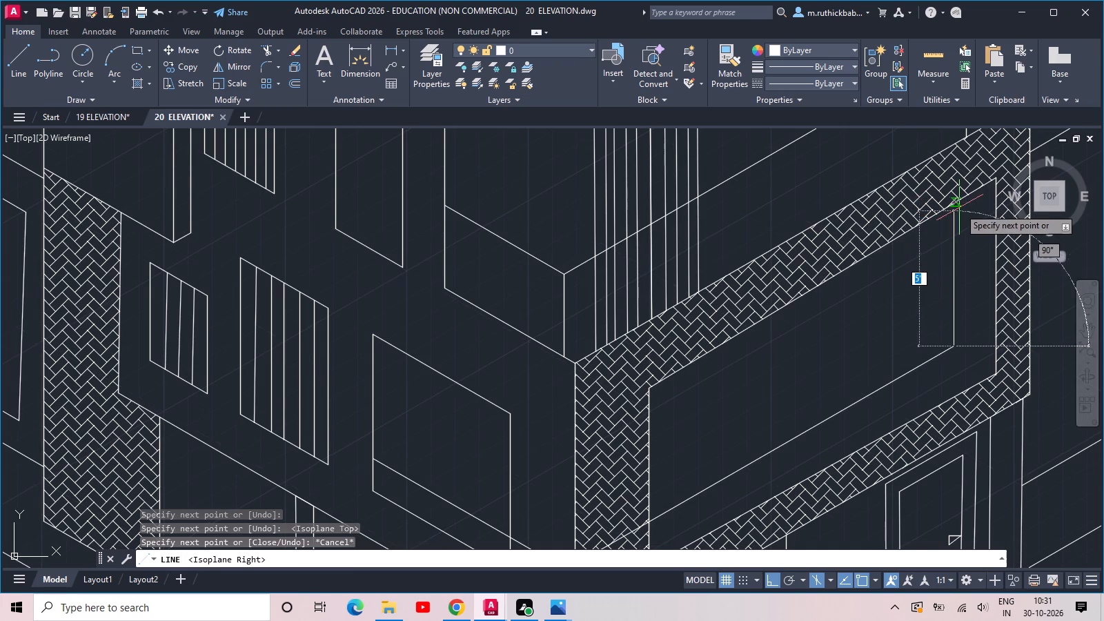
scroll(947, 204, "up", 4)
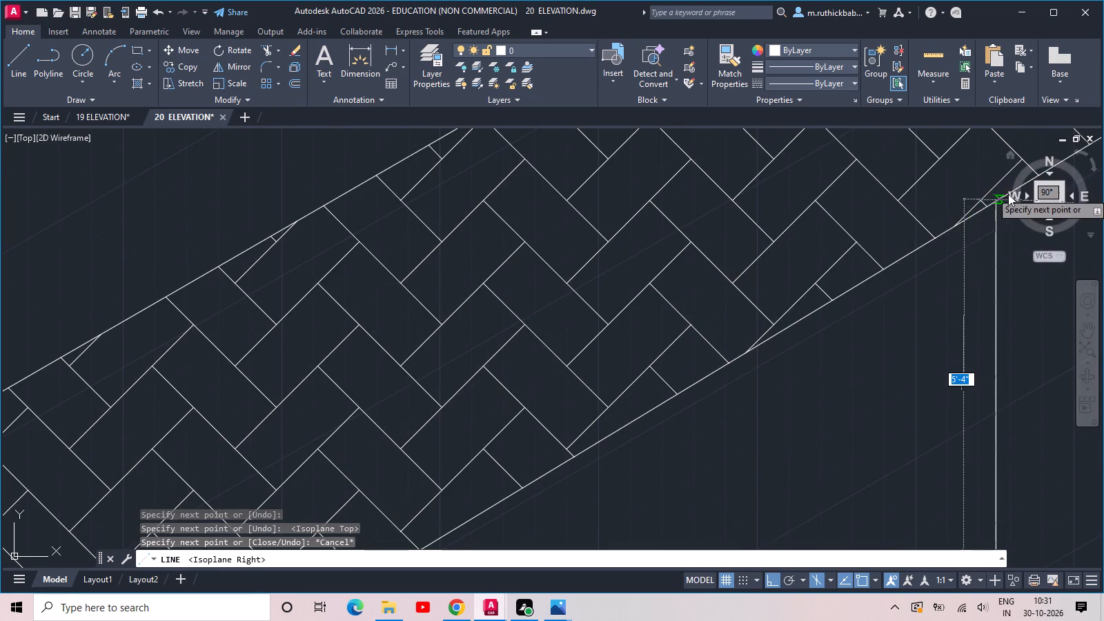
middle_click_drag(996, 204, 857, 297)
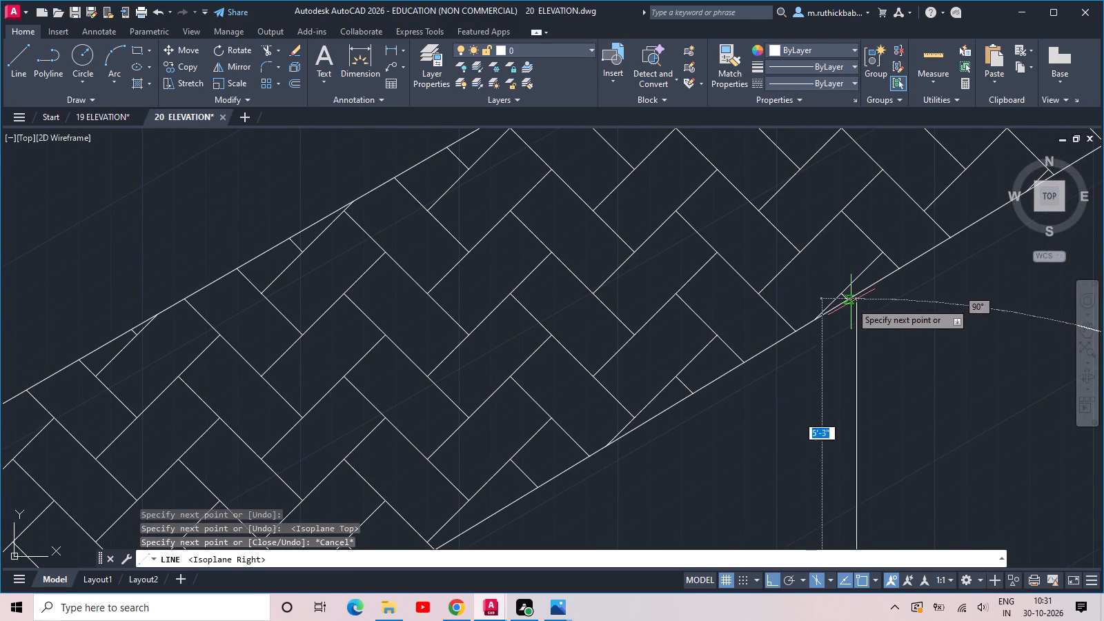
left_click(858, 295)
scroll(858, 295, "down", 2)
key("Escape")
Trim the floor line's parts that cross the wall between the plain window and the opening and the brick-hatched frame.
scroll(880, 359, "down", 1)
middle_click_drag(879, 361, 876, 257)
scroll(876, 255, "down", 2)
scroll(889, 289, "up", 7)
scroll(796, 336, "down", 9)
scroll(616, 439, "up", 3)
middle_click_drag(853, 337, 602, 492)
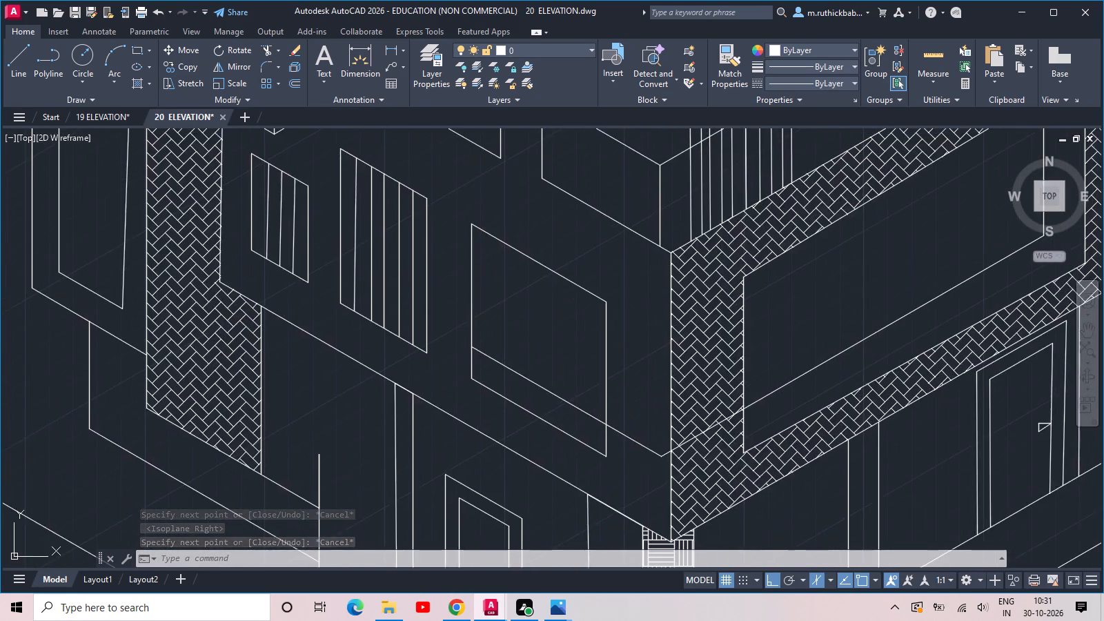
scroll(642, 463, "up", 2)
scroll(643, 462, "down", 1)
type("TR")
key("space")
key("space")
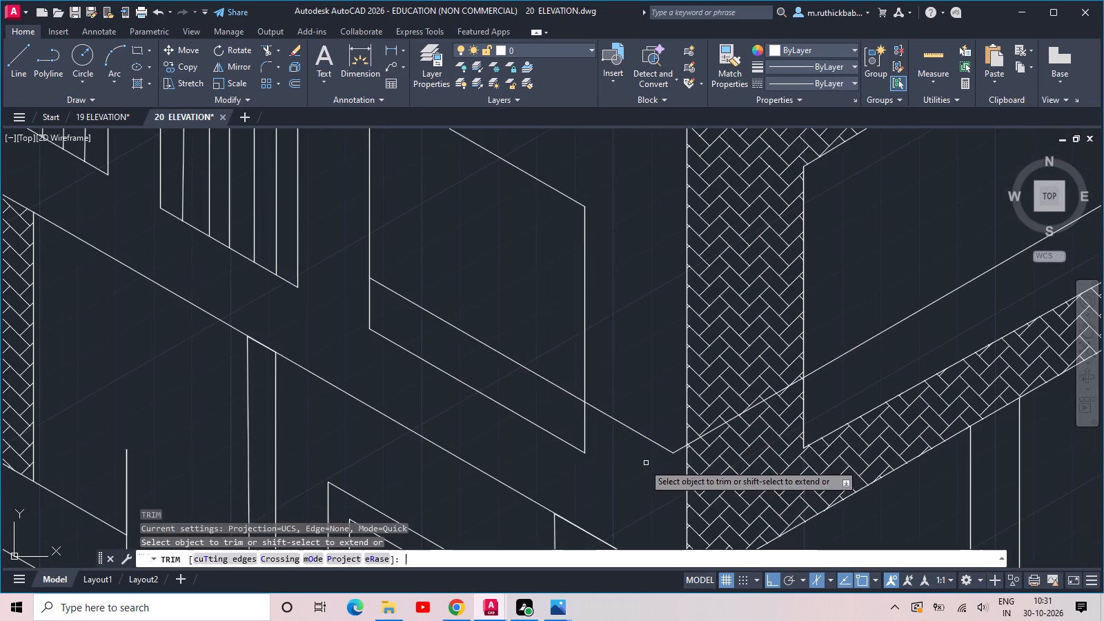
left_click_drag(638, 466, 642, 452)
left_click(641, 401)
scroll(817, 377, "up", 5)
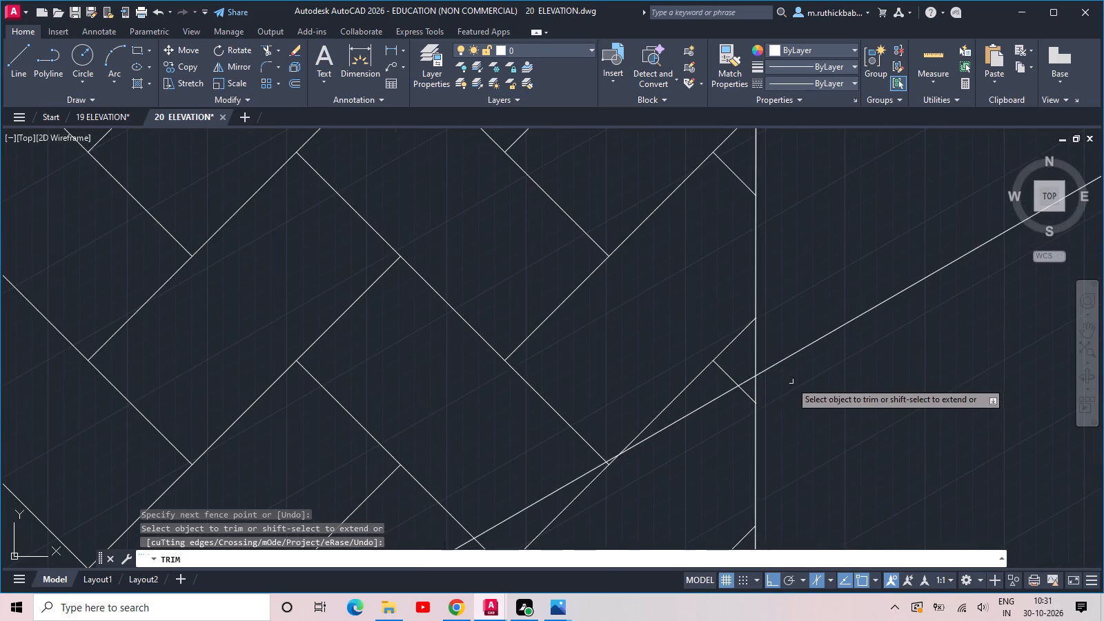
left_click(749, 380)
scroll(747, 384, "down", 3)
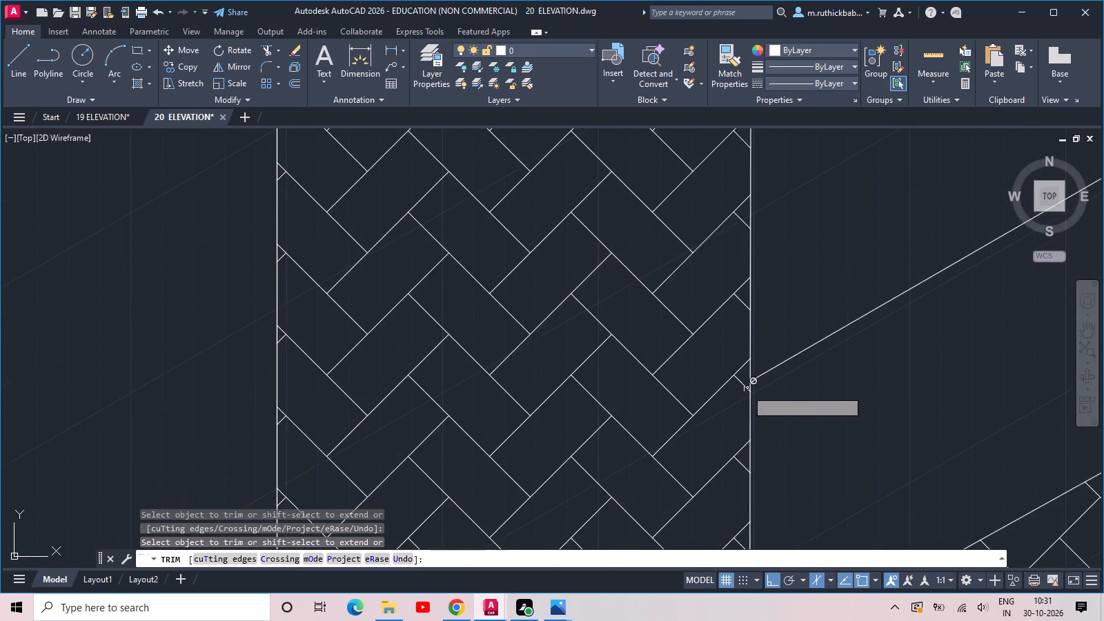
scroll(640, 451, "down", 3)
key("Escape")
Save the drawing.
scroll(673, 396, "down", 3)
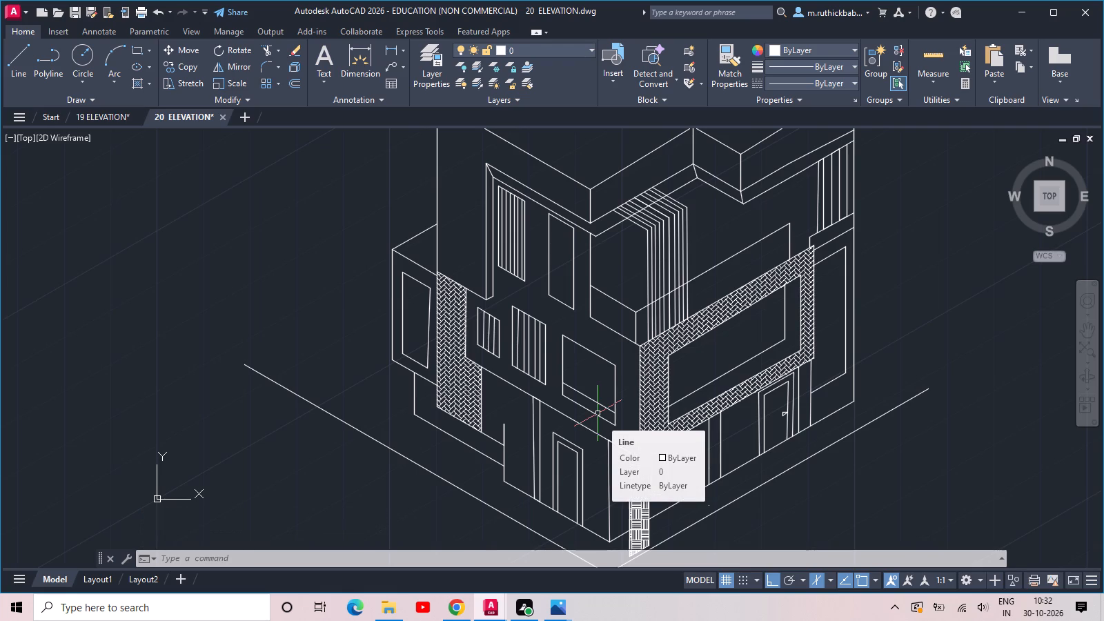
scroll(598, 413, "down", 1)
scroll(608, 400, "up", 3)
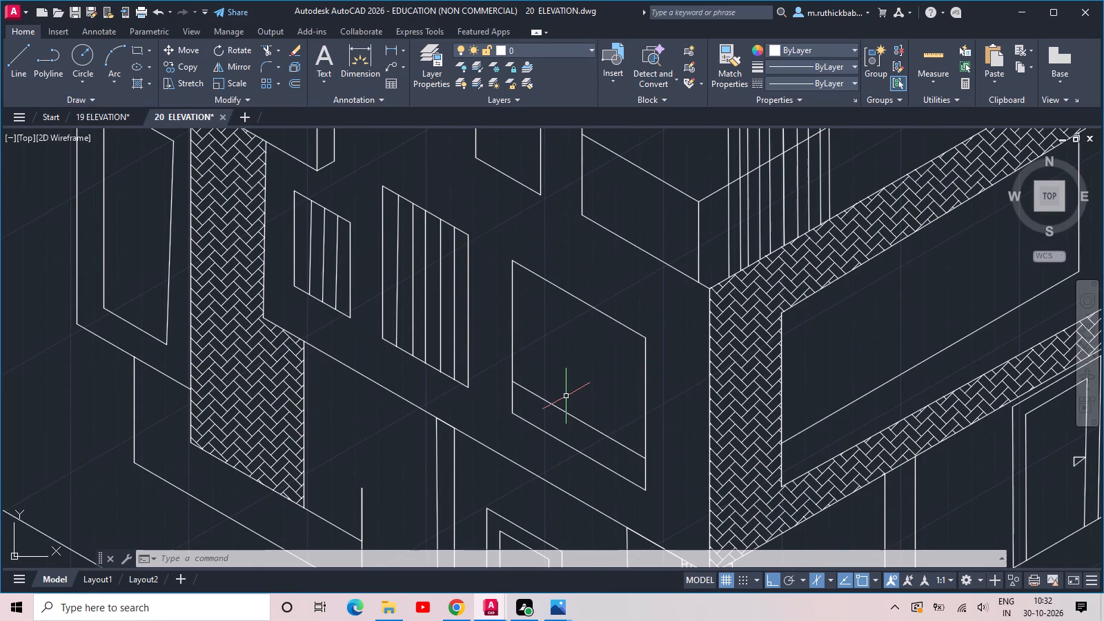
key("ctrl+s")
key("ctrl+s")
Draw a three-sided door outline just under 5' tall on the back wall inside the brick-framed opening, standing on the floor line.
scroll(566, 396, "down", 1)
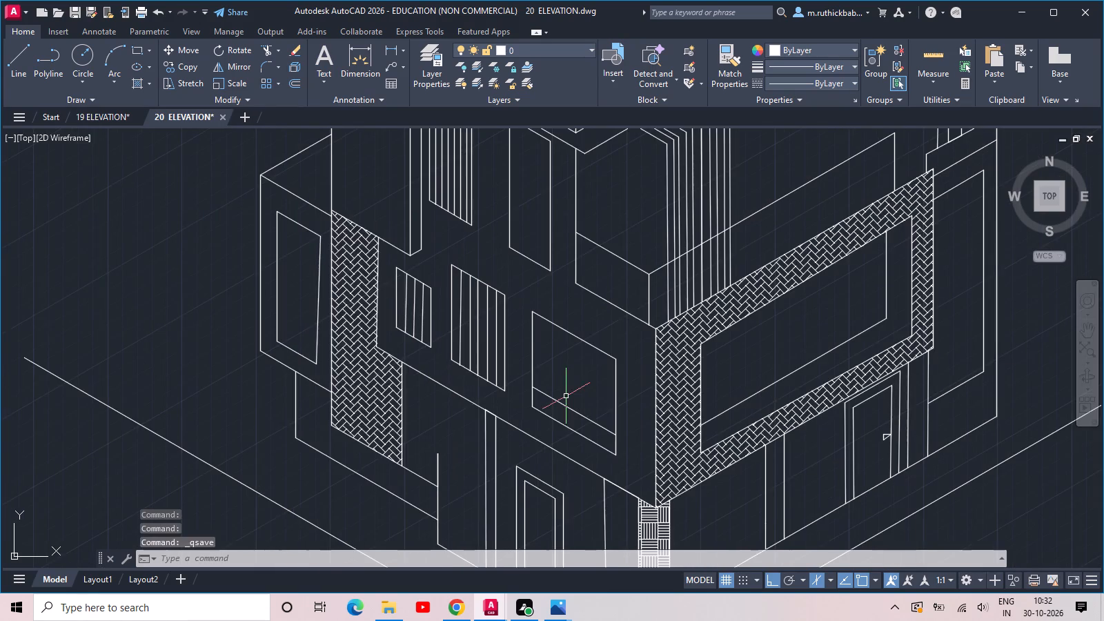
middle_click_drag(566, 396, 397, 409)
scroll(660, 382, "up", 2)
type("L")
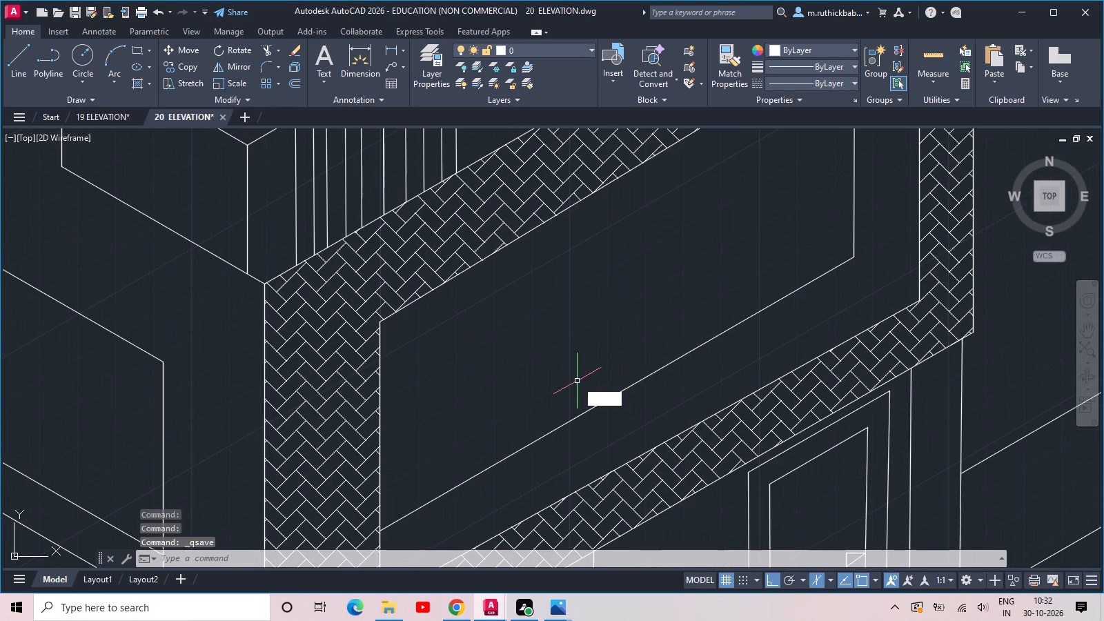
key("space")
left_click_drag(453, 486, 453, 468)
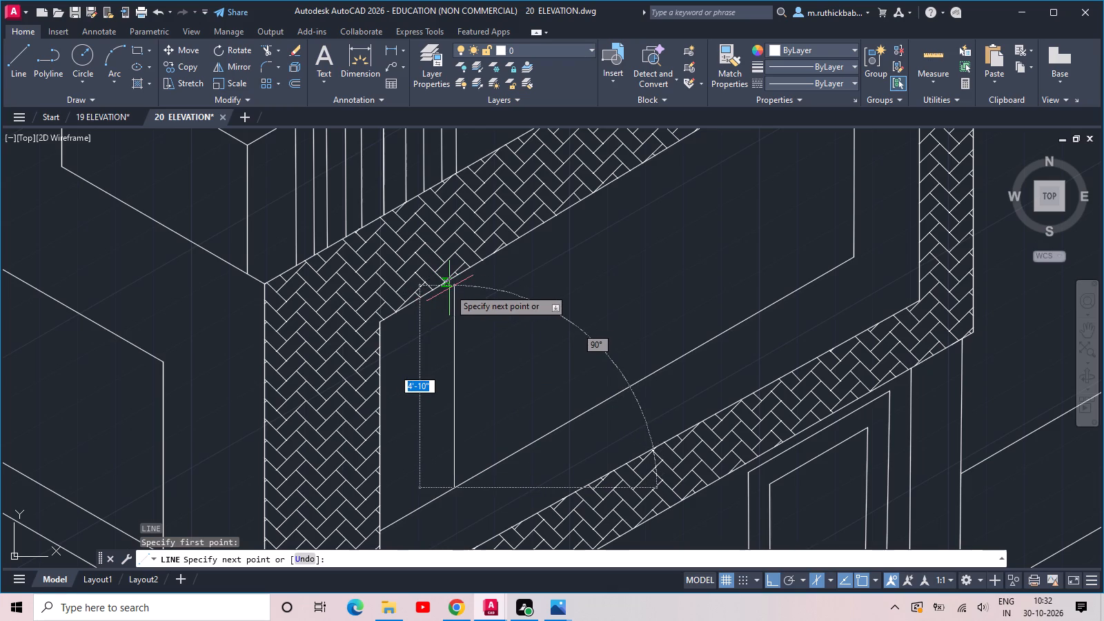
left_click(450, 296)
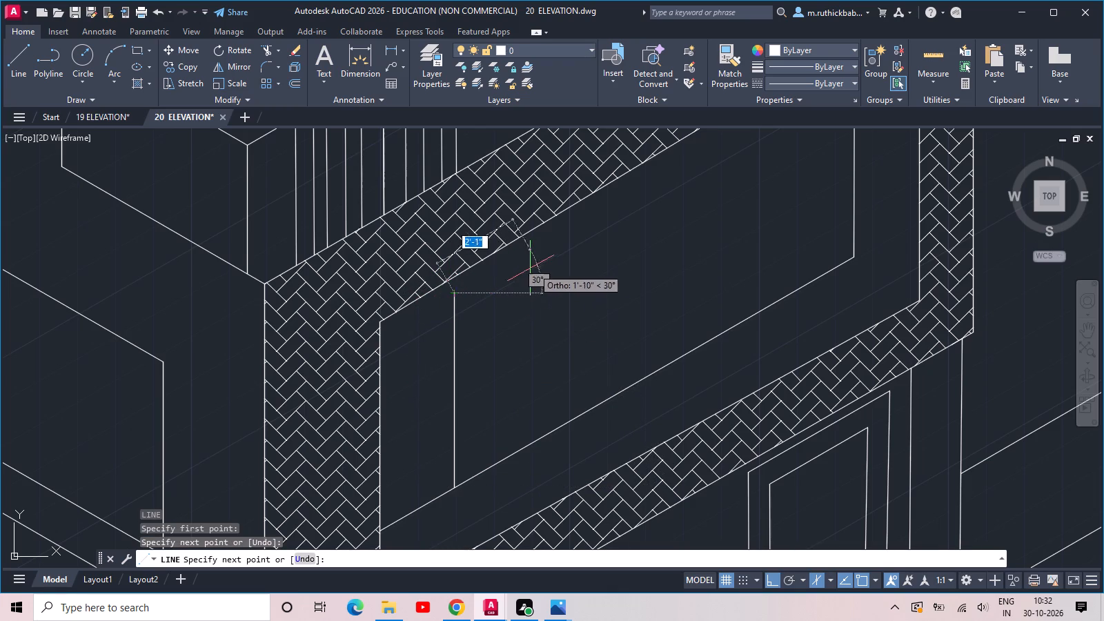
left_click(541, 264)
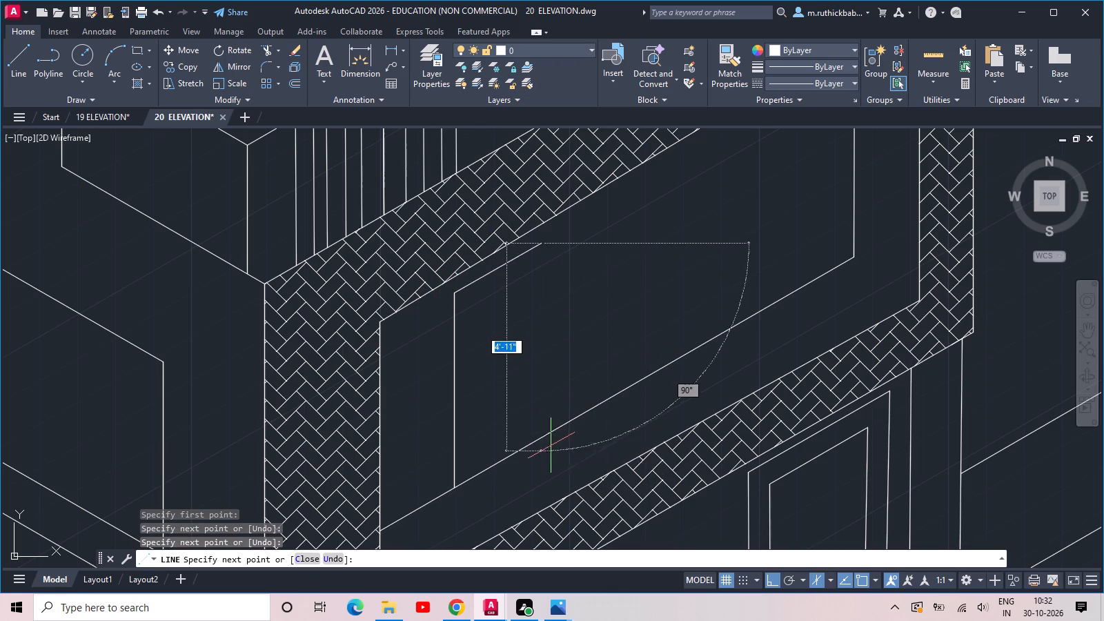
left_click(551, 447)
key("Escape")
Trim the new door's right jamb where it runs below the floor line.
key("t")
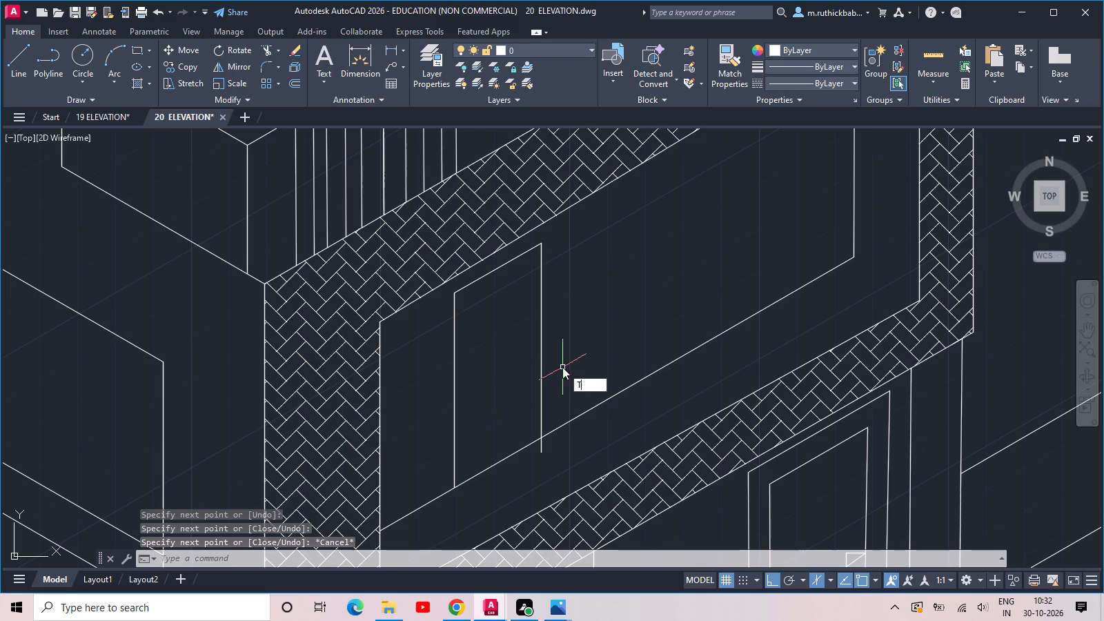
key("r")
key("space")
left_click(560, 435)
left_click(533, 454)
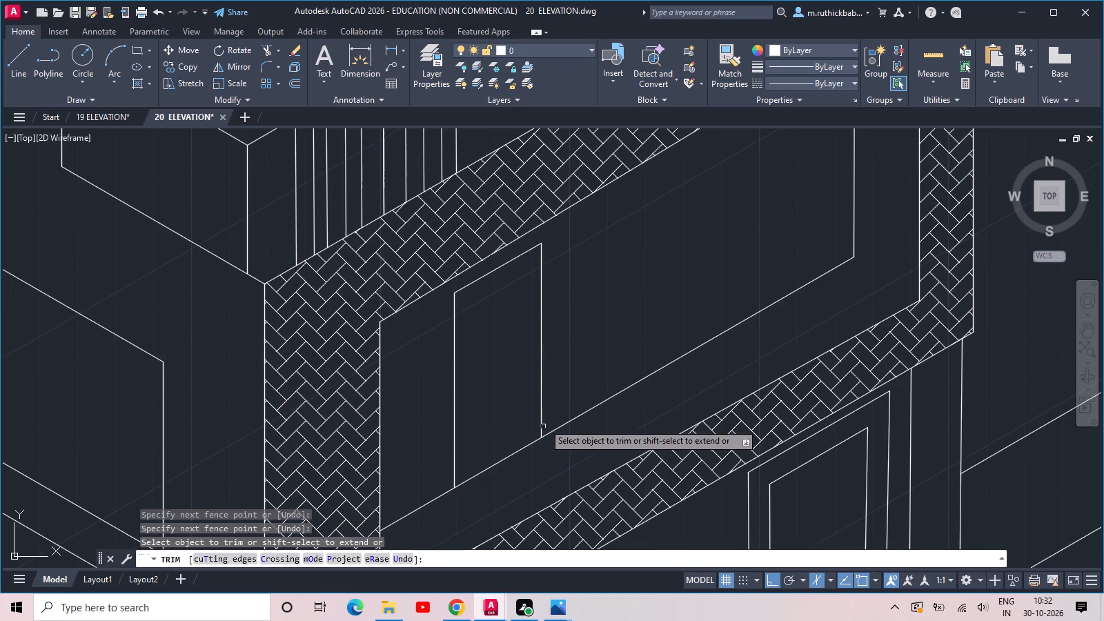
key("Escape")
Join the three door outline lines and offset the joined outline 6" inward for the door frame.
left_click_drag(560, 366, 540, 359)
left_click(444, 289)
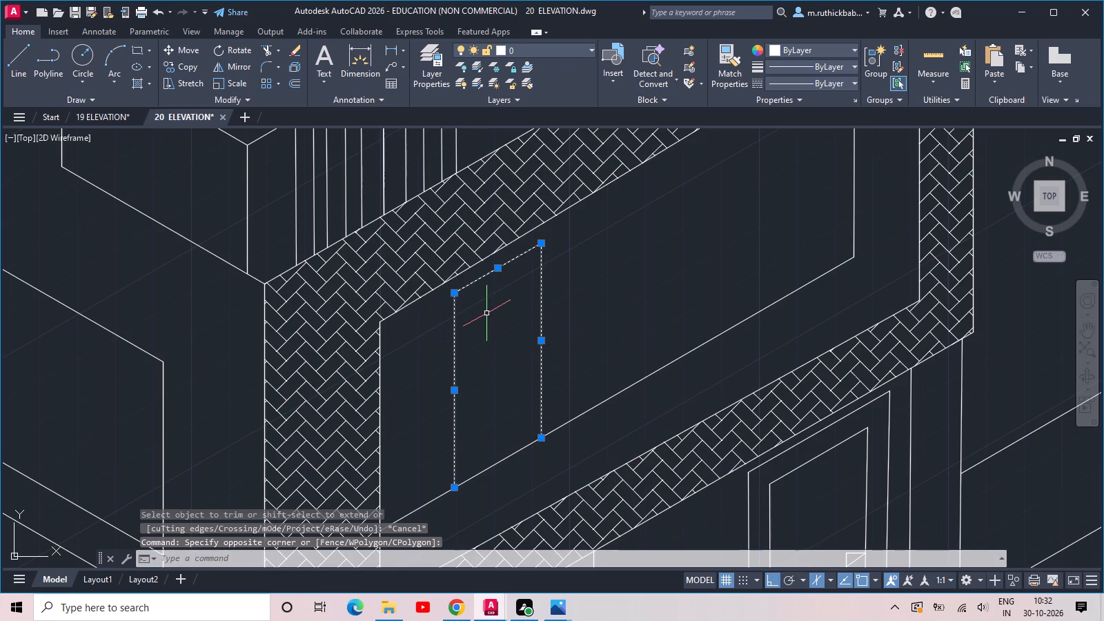
type("J OFF")
key("space")
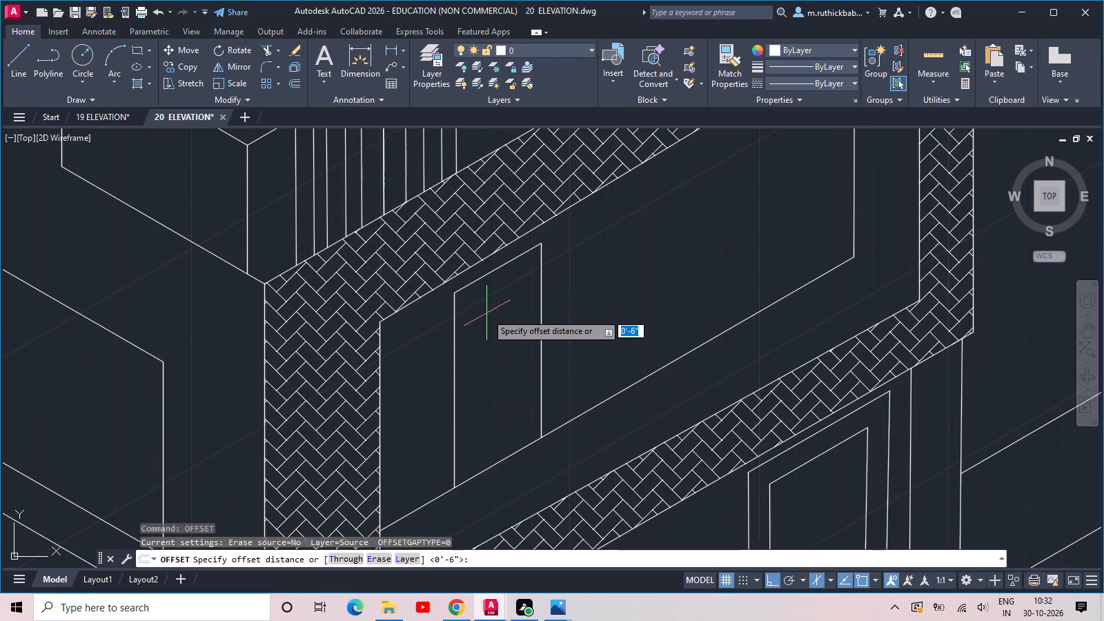
key("space")
left_click(492, 273)
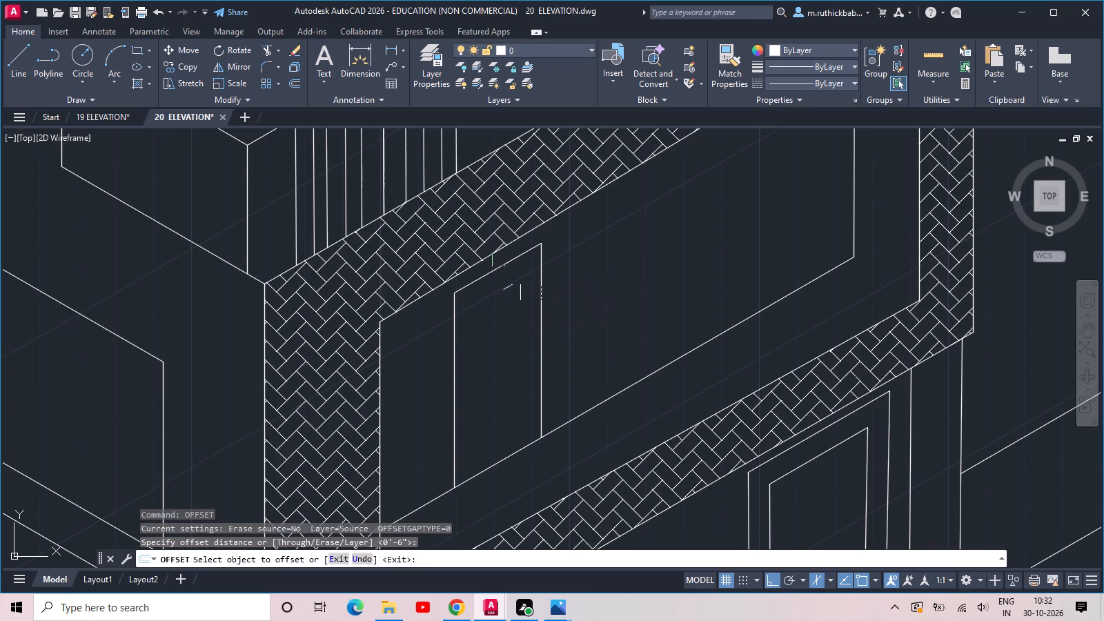
left_click(497, 295)
scroll(513, 471, "up", 1)
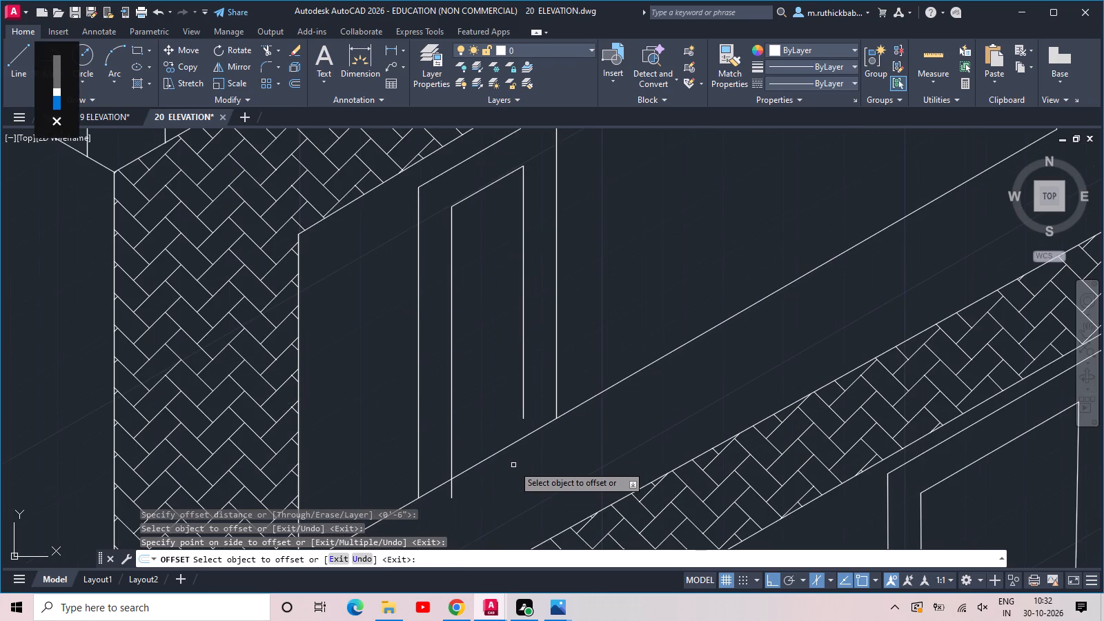
Extend the inner door frame's right jamb down to the floor line and trim its left jamb off below that line.
key("Escape")
type("EX")
key("space")
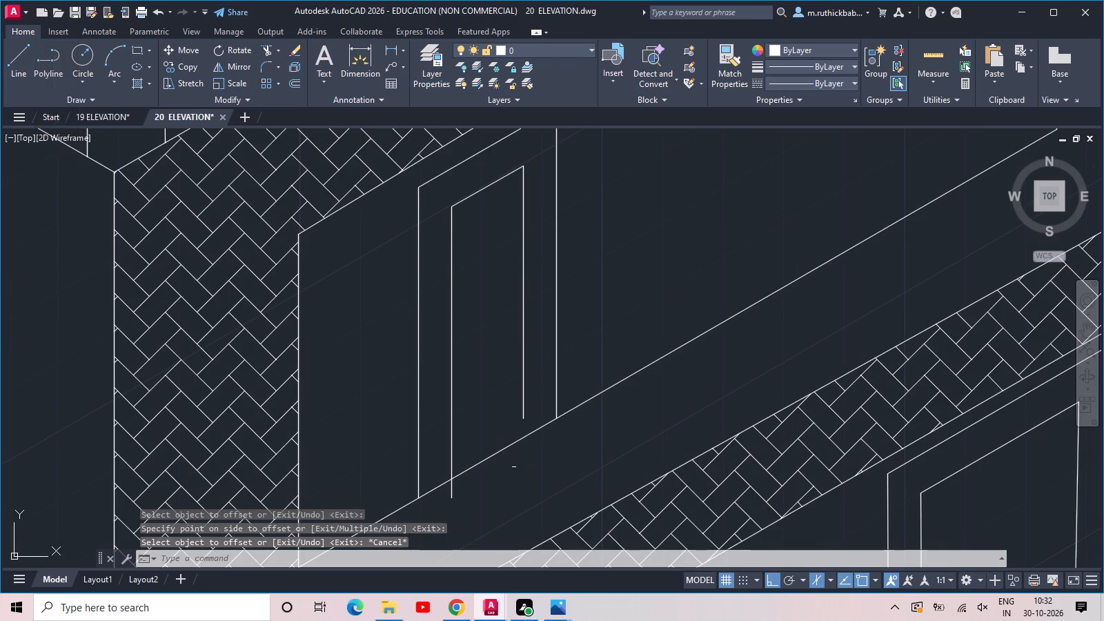
left_click(524, 391)
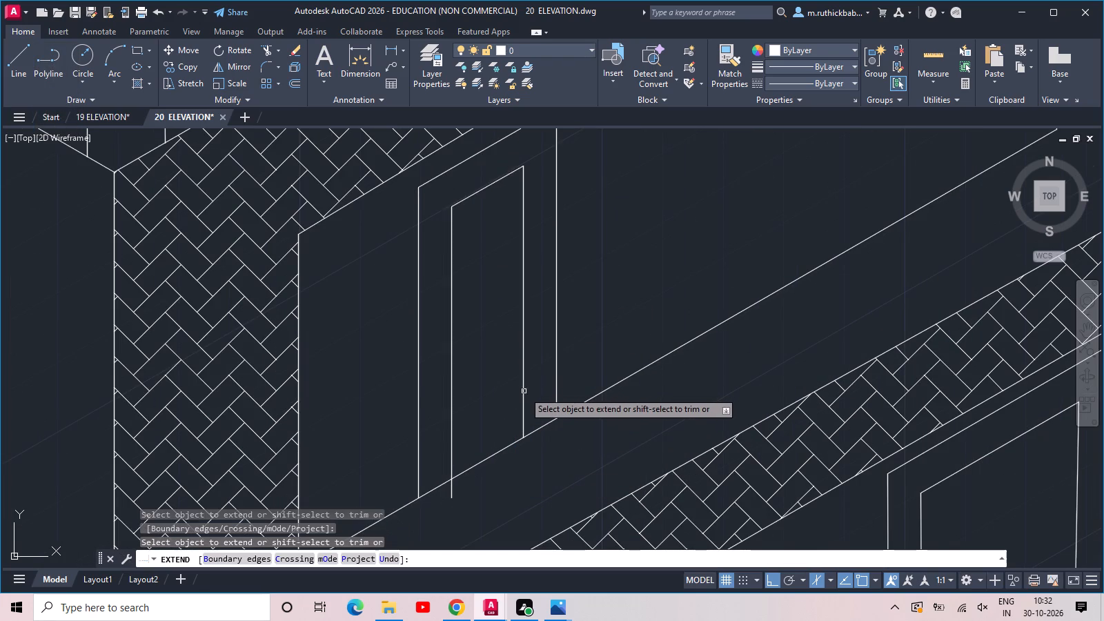
type("TR")
key("space")
left_click_drag(485, 483, 476, 484)
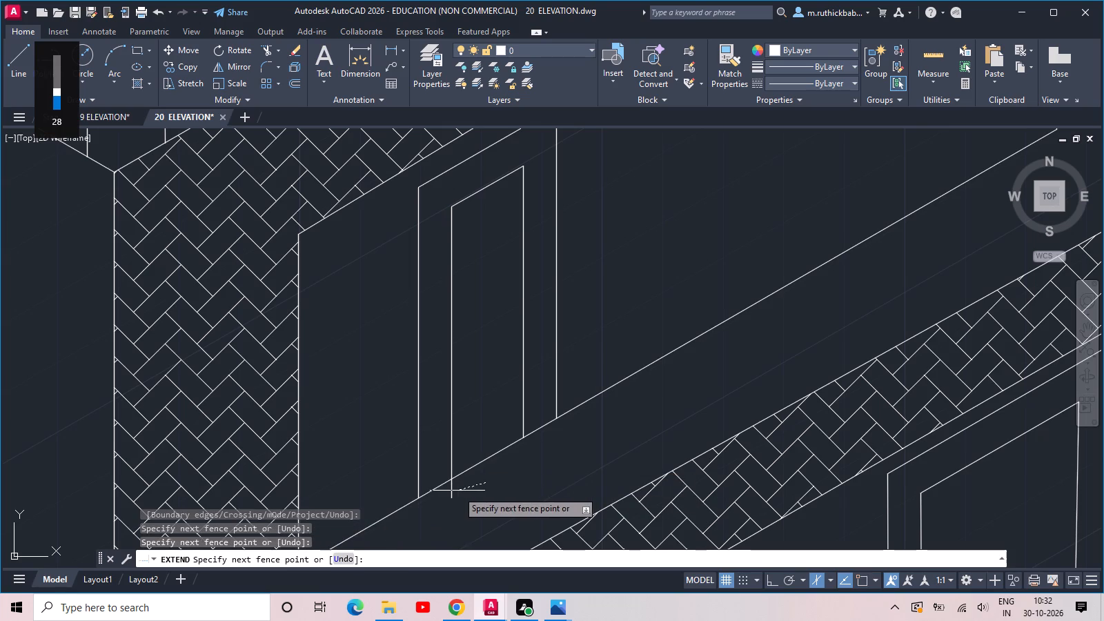
left_click(449, 491)
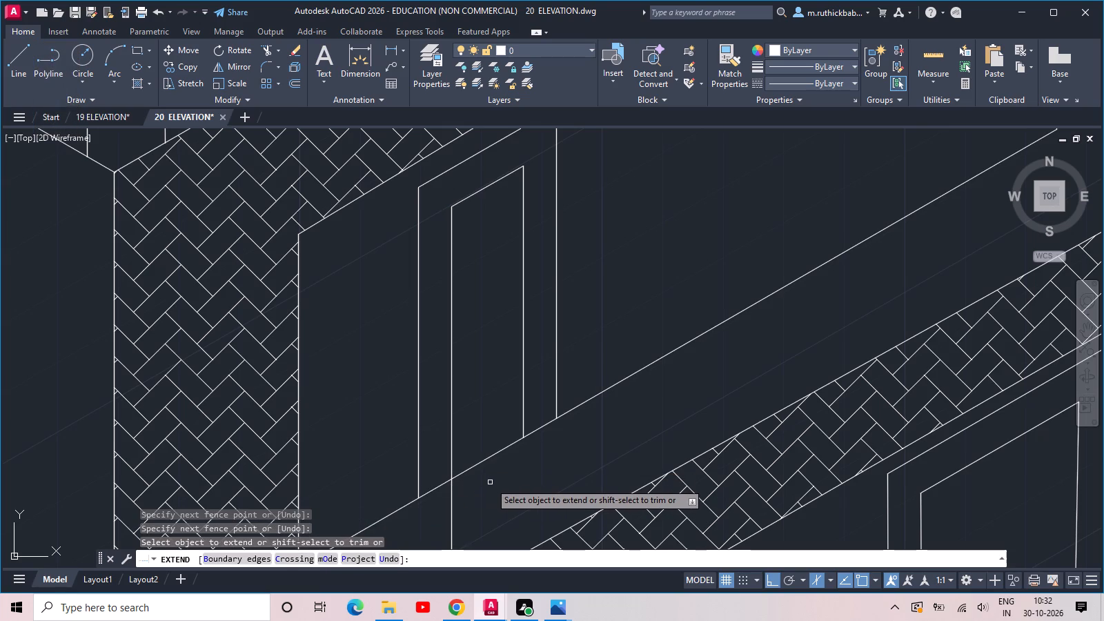
left_click_drag(490, 482, 484, 489, "shift")
left_click(416, 520, "shift")
scroll(451, 495, "down", 1, "shift")
scroll(486, 469, "up", 1, "shift")
key("Escape")
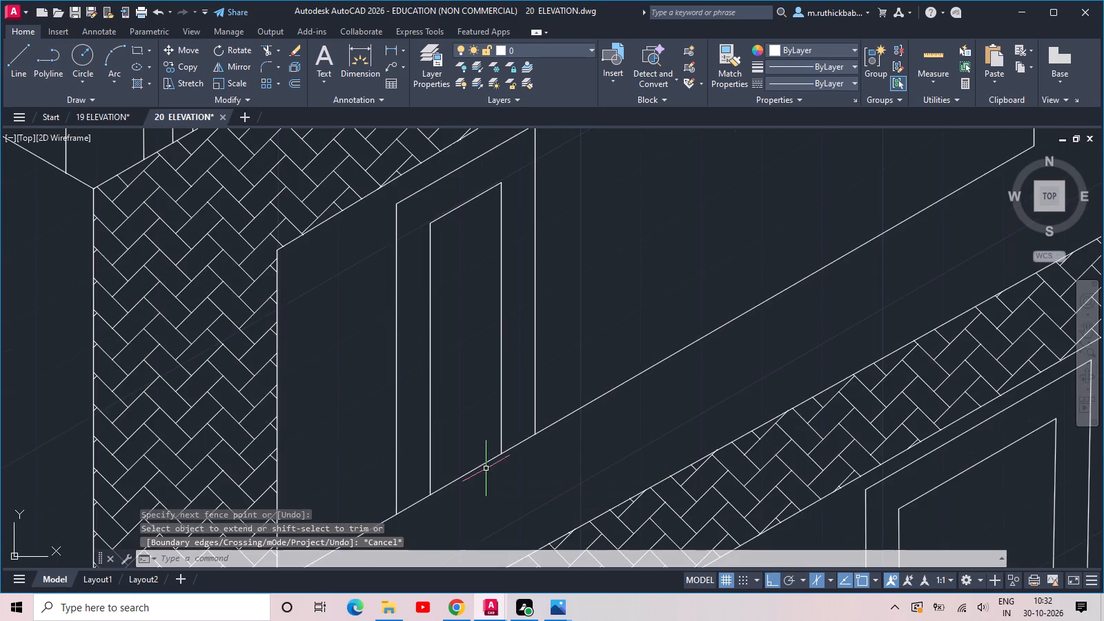
key("Escape")
Save the drawing.
scroll(491, 464, "down", 4)
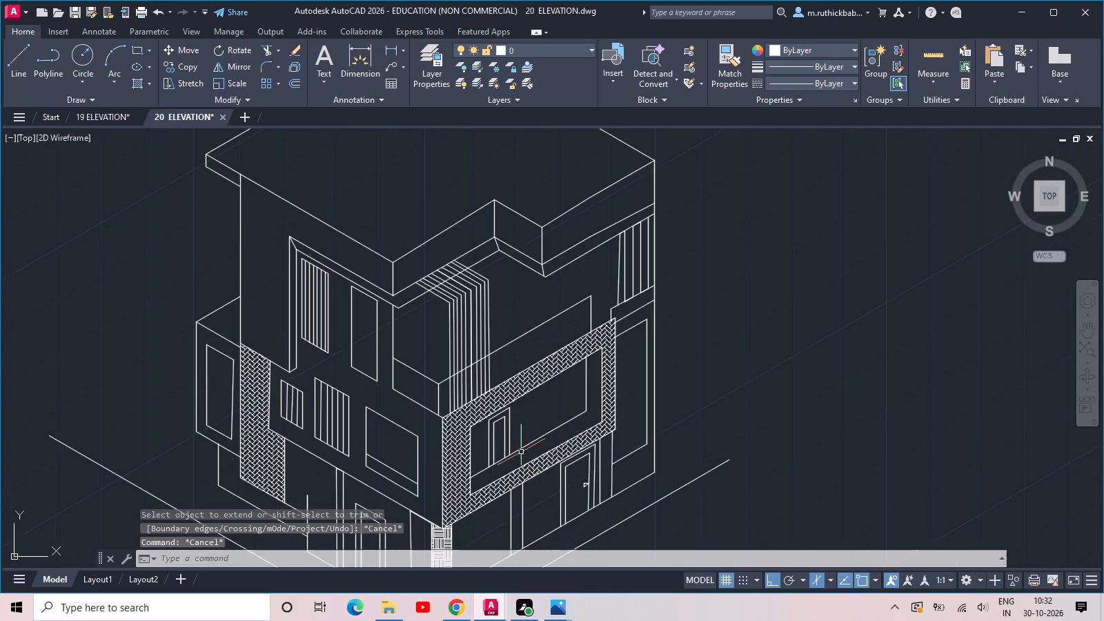
scroll(521, 449, "down", 1)
middle_click_drag(531, 440, 496, 459)
key("Escape")
key("Escape")
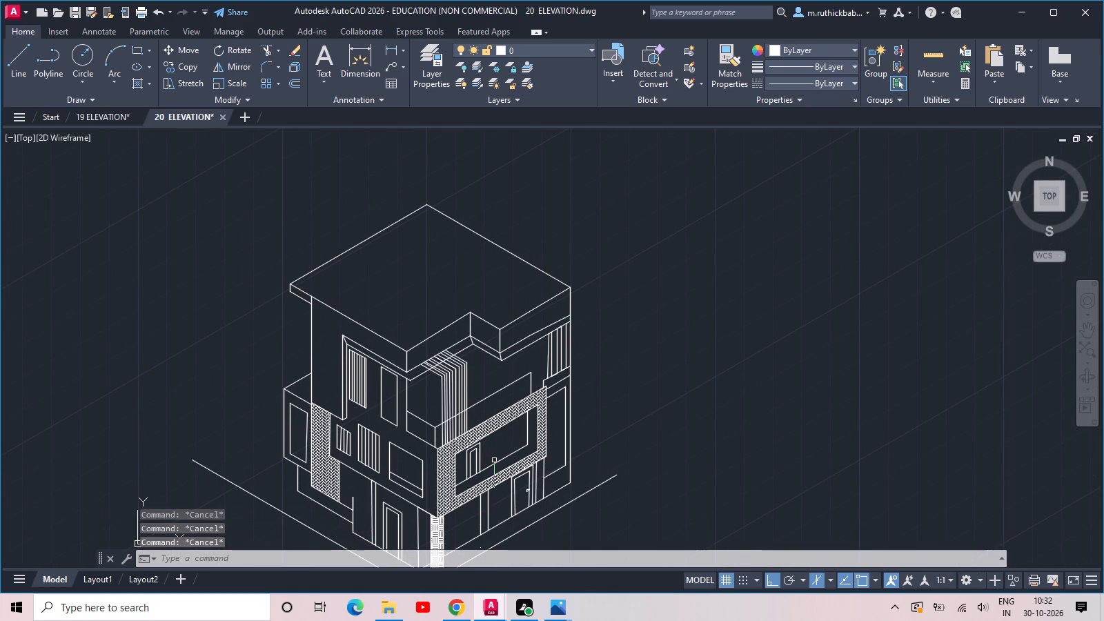
key("ctrl+s")
key("ctrl+s")
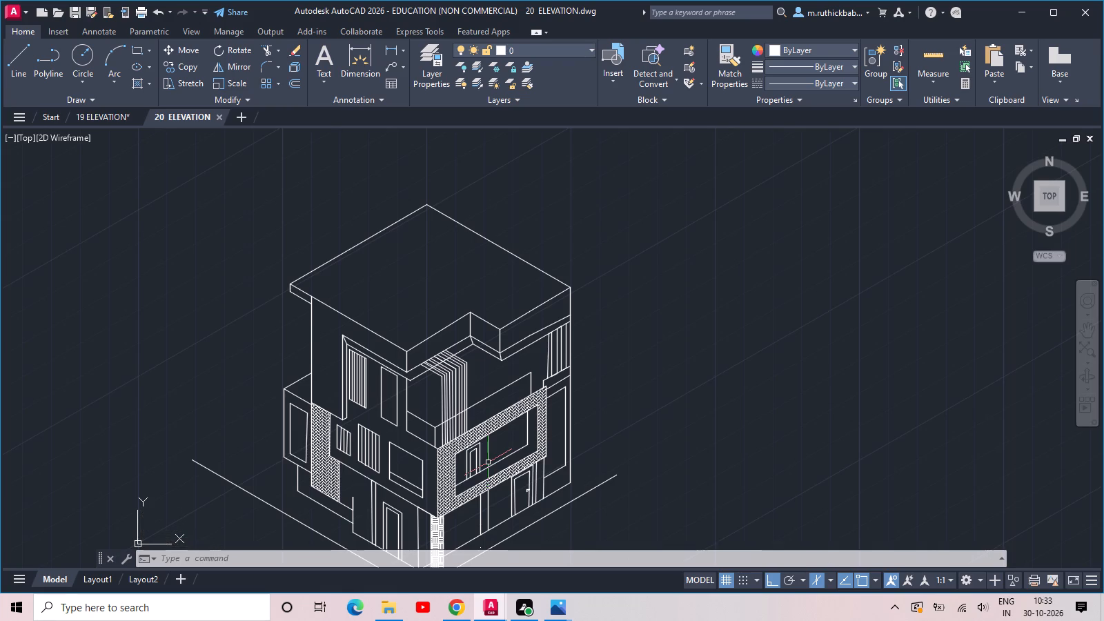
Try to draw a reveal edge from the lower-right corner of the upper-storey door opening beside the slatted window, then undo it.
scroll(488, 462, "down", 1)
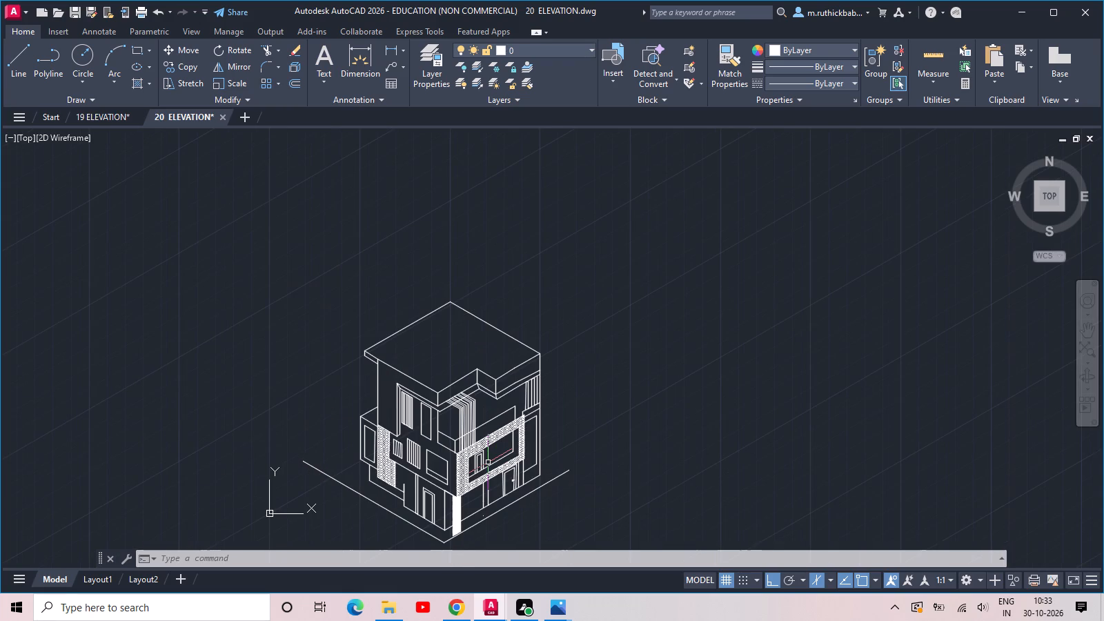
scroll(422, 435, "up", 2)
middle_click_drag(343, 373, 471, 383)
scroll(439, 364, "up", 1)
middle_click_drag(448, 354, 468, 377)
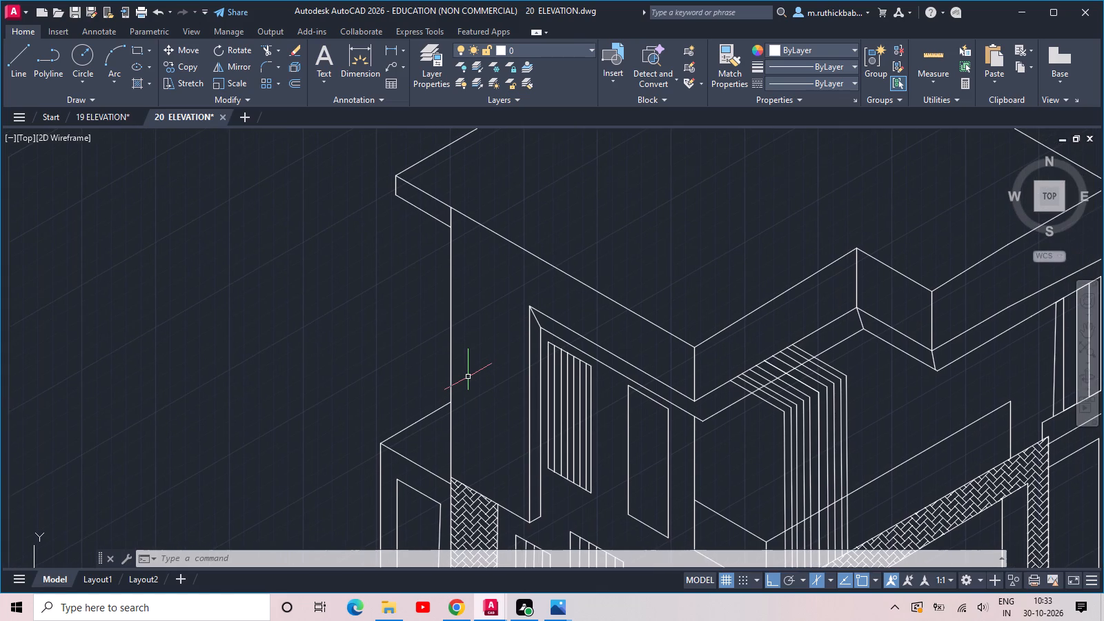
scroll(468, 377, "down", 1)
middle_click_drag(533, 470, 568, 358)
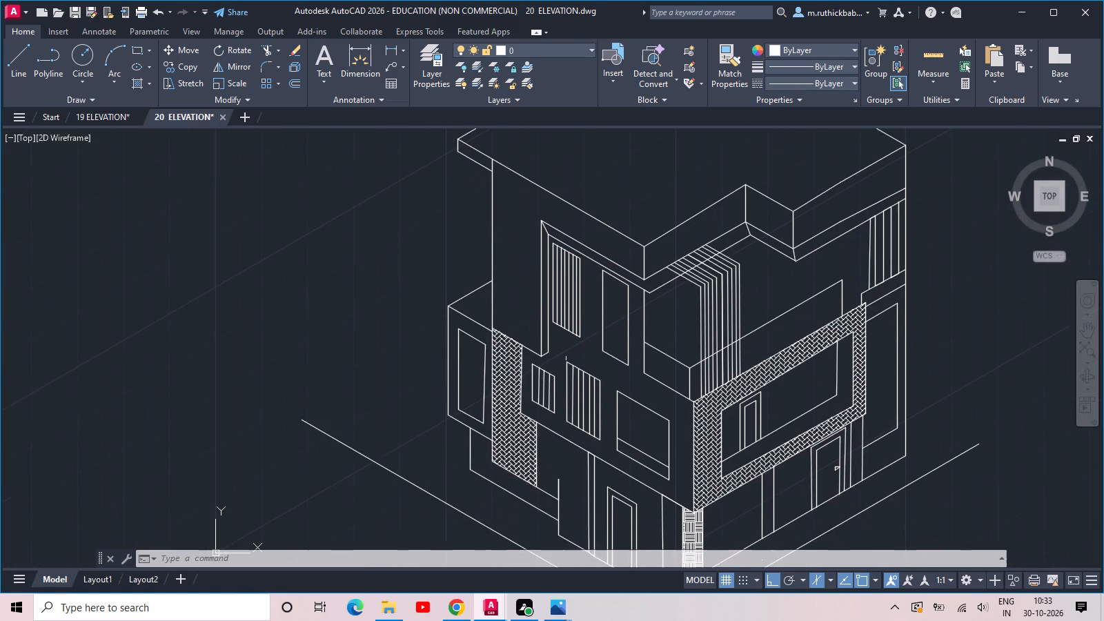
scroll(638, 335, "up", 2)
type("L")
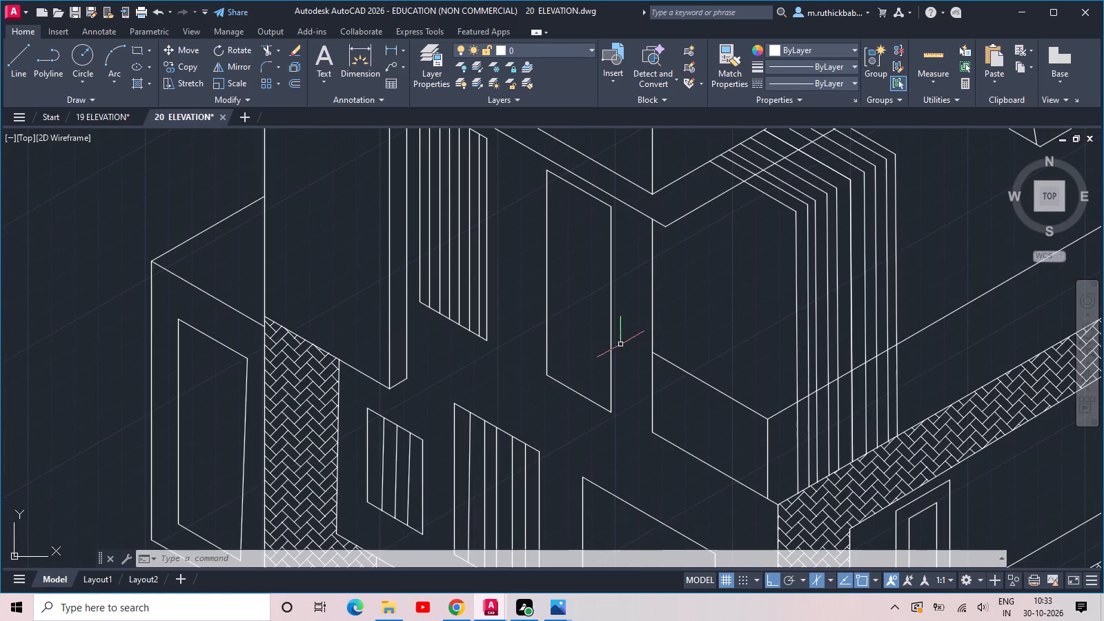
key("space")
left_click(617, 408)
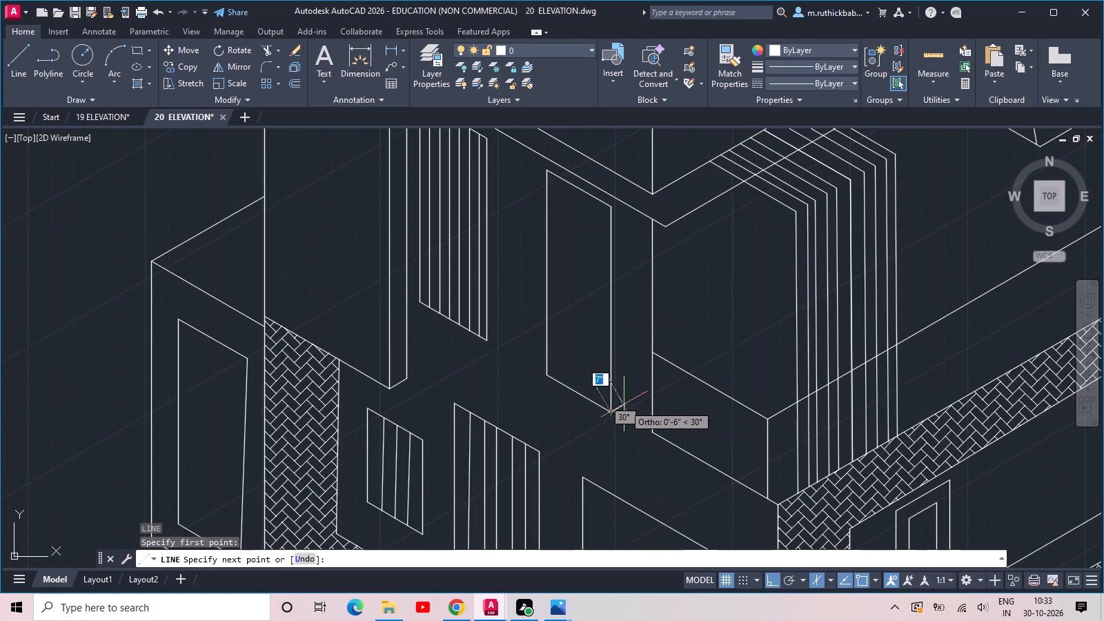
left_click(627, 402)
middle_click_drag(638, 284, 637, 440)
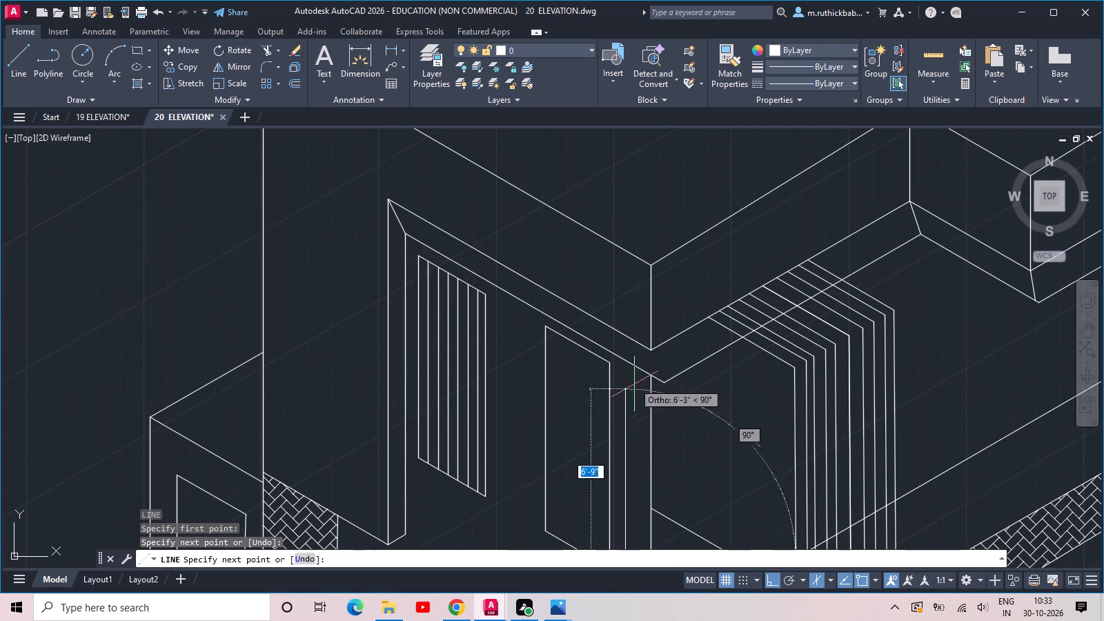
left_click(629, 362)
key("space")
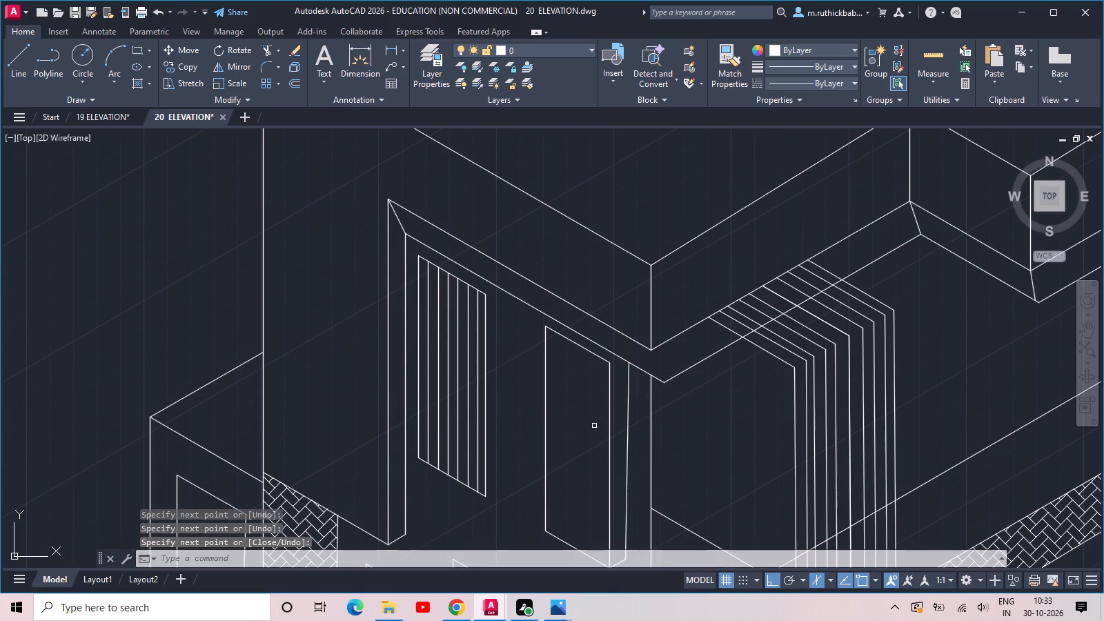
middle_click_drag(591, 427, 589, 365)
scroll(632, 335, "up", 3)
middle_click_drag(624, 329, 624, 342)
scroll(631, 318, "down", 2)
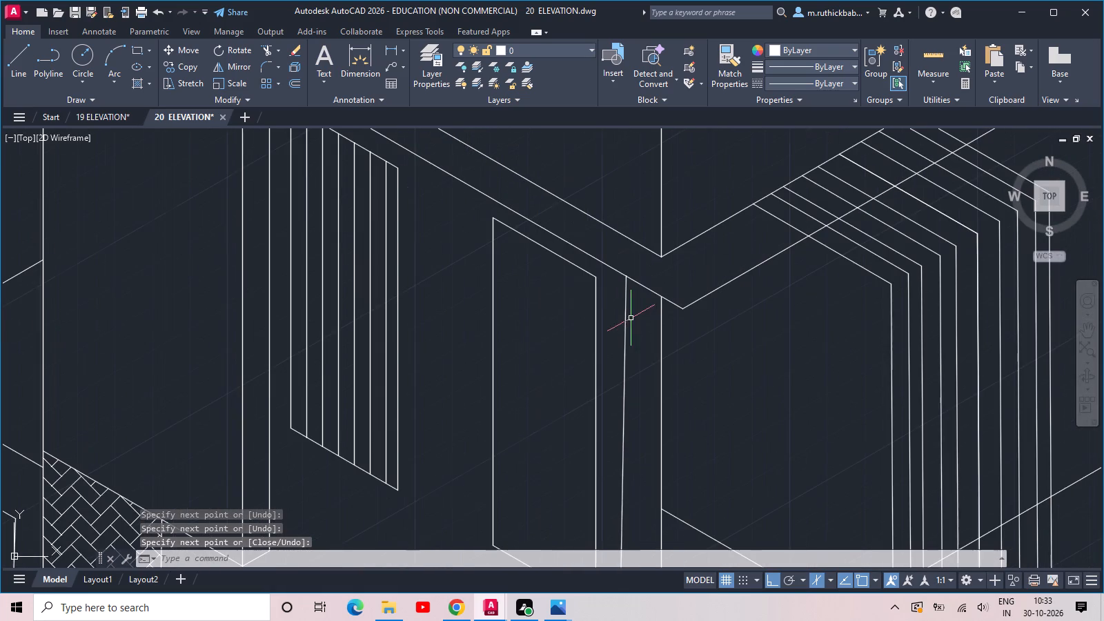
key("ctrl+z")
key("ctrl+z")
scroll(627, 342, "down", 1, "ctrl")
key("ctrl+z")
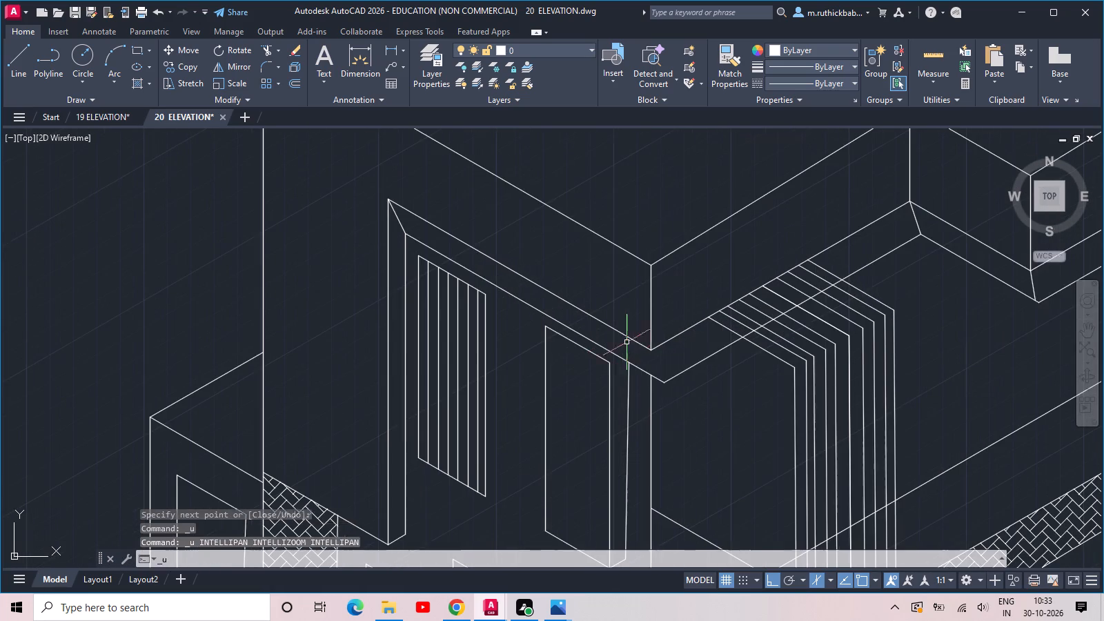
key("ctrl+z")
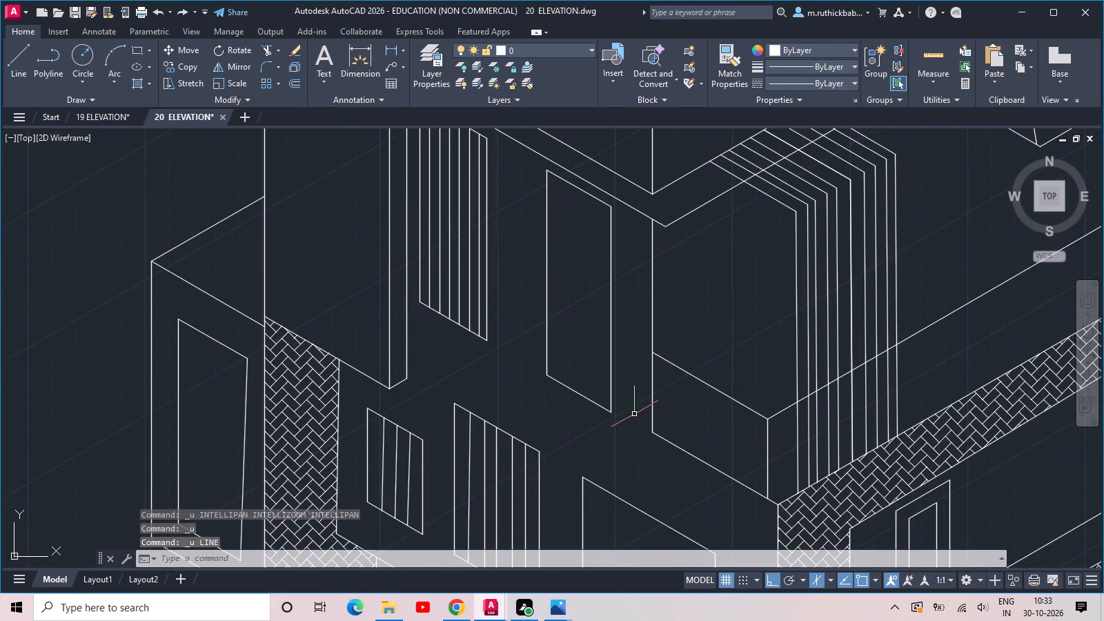
Draw a reveal edge from the upper-storey door opening's lower-right corner: about 8" at 30°, then about 9'-8" vertically upward.
type("L")
key("space")
left_click(615, 411)
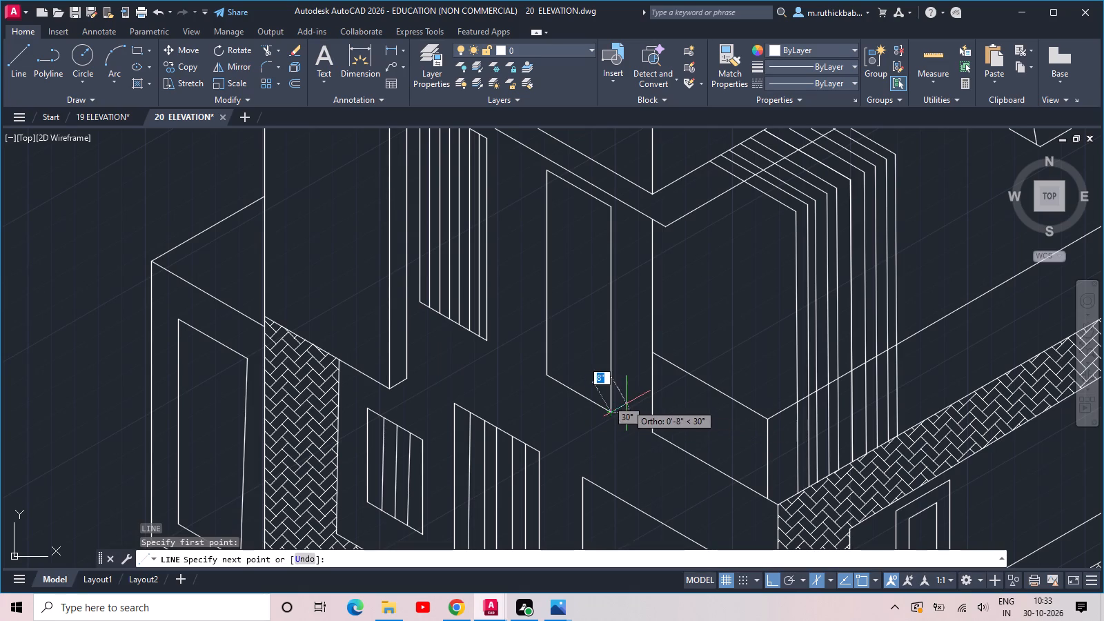
left_click(627, 404)
middle_click_drag(636, 315, 650, 445)
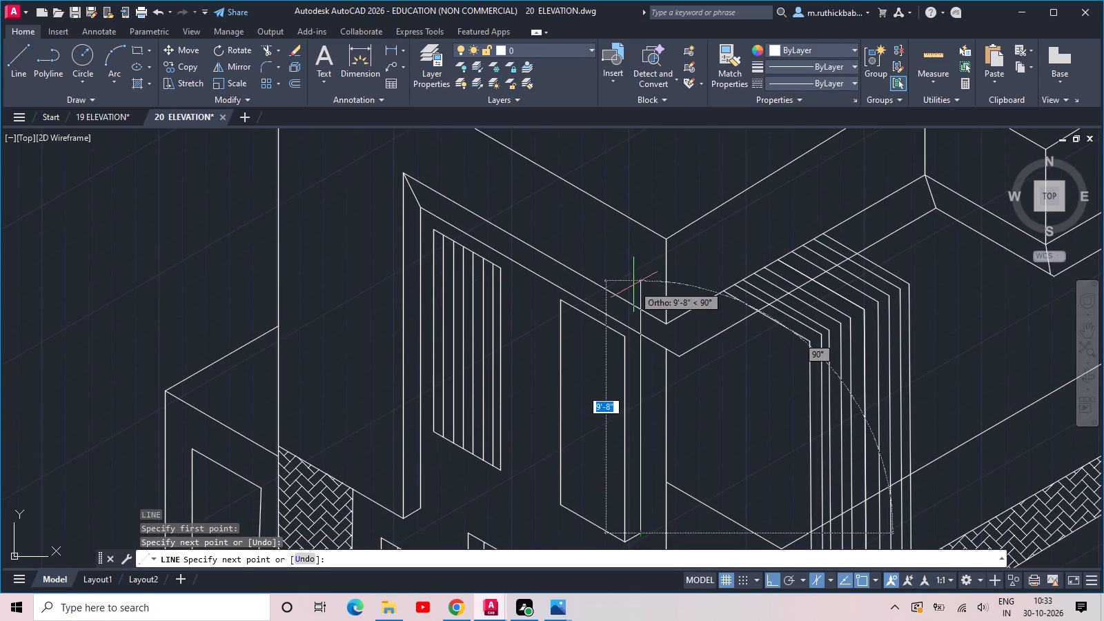
left_click(633, 285)
key("Escape")
Trim the vertical reveal edge where it runs above the lower sloping line beneath the roof slab.
scroll(653, 324, "up", 1)
key("t")
type("R")
key("space")
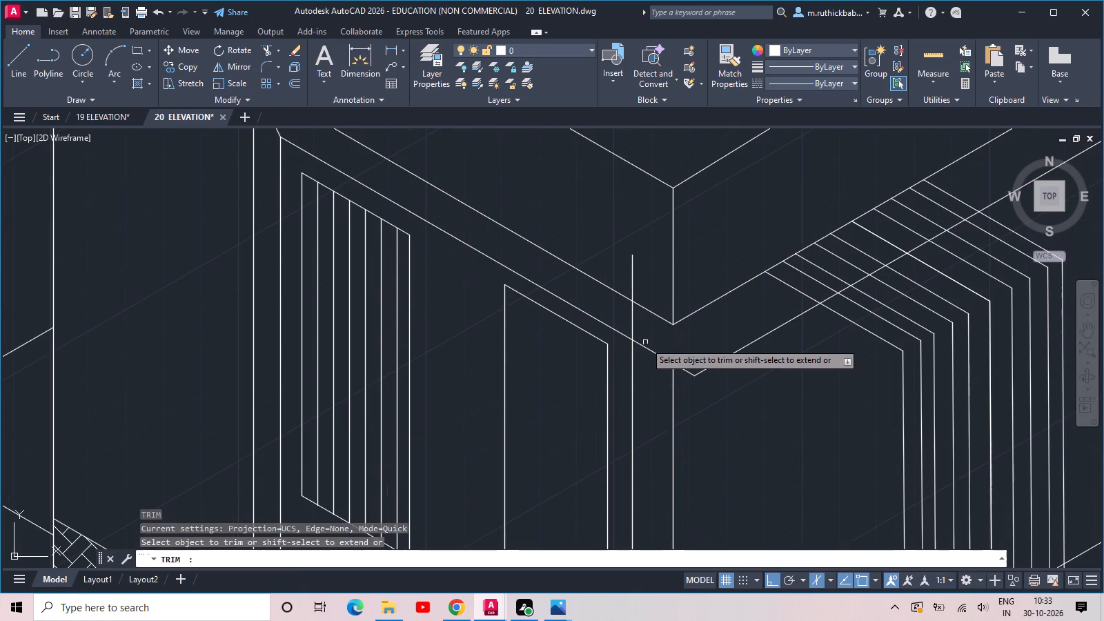
left_click_drag(645, 343, 643, 335)
left_click(627, 313)
left_click(638, 291)
left_click(629, 275)
scroll(629, 272, "down", 2)
key("Escape")
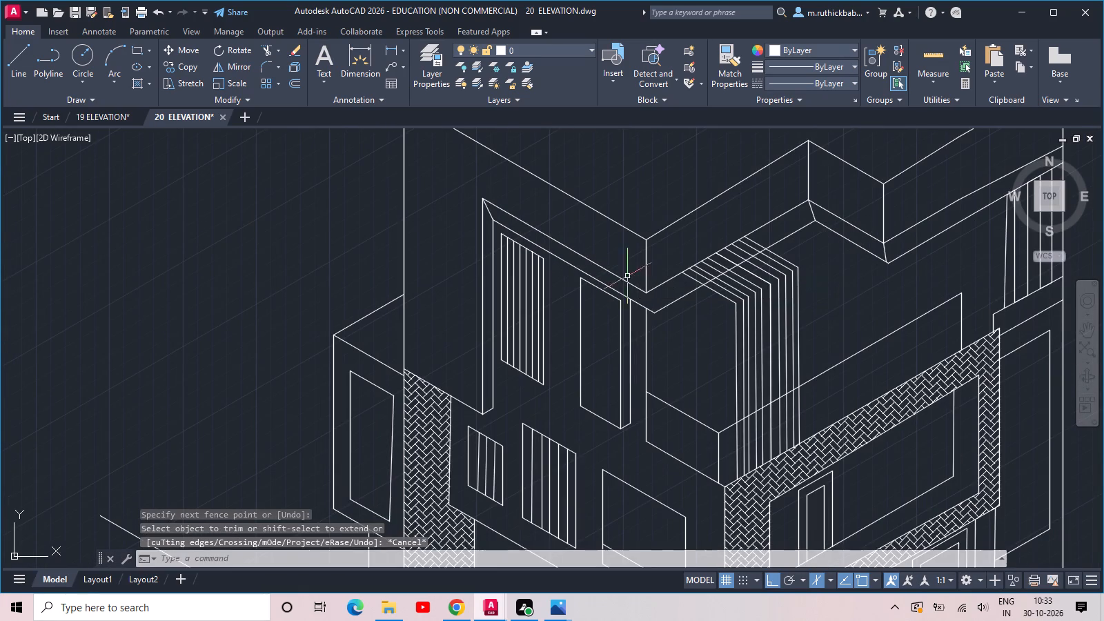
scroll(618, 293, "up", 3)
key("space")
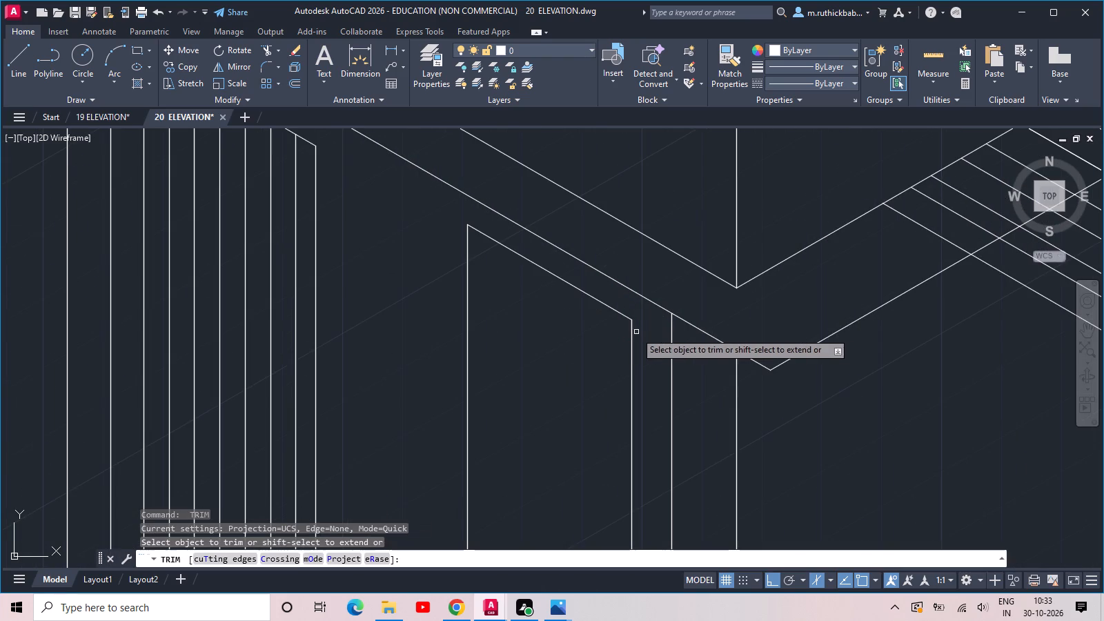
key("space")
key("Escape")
Draw a line about 1'-2" long at 30° from the door opening's upper-right corner and trim it at the sloping line above.
key("l")
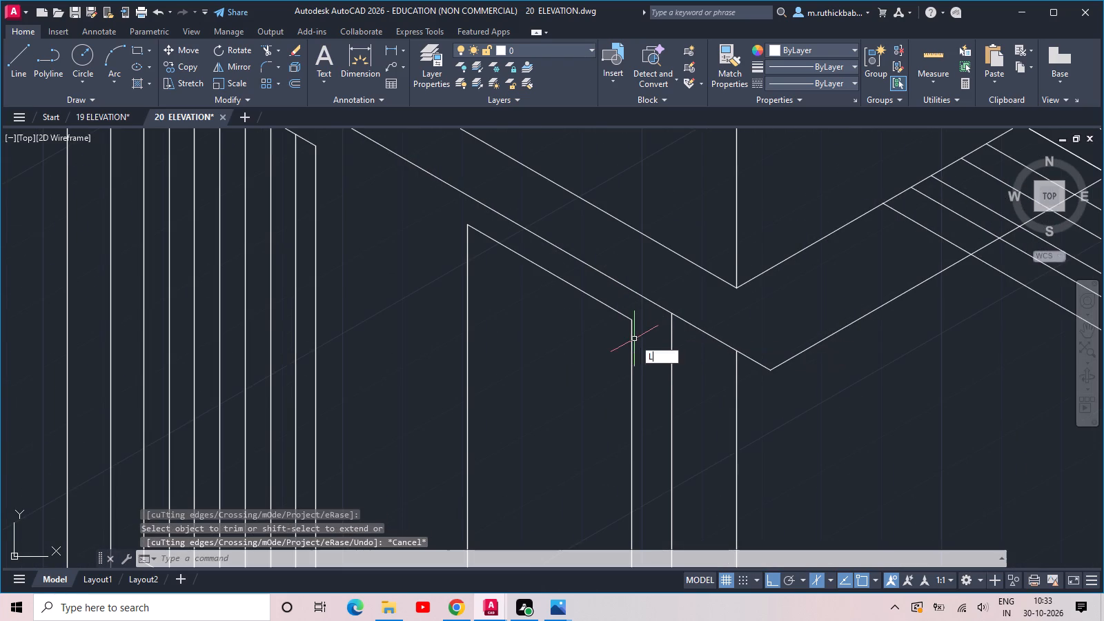
key("space")
left_click(635, 326)
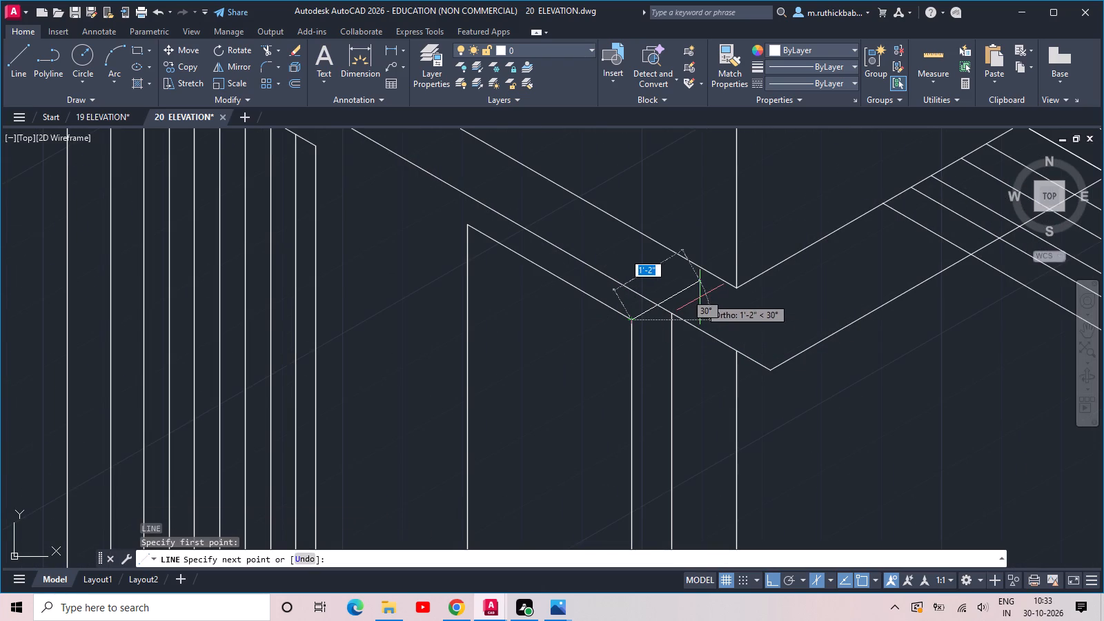
left_click(699, 297)
key("Escape")
type("TR")
key("space")
left_click(703, 302)
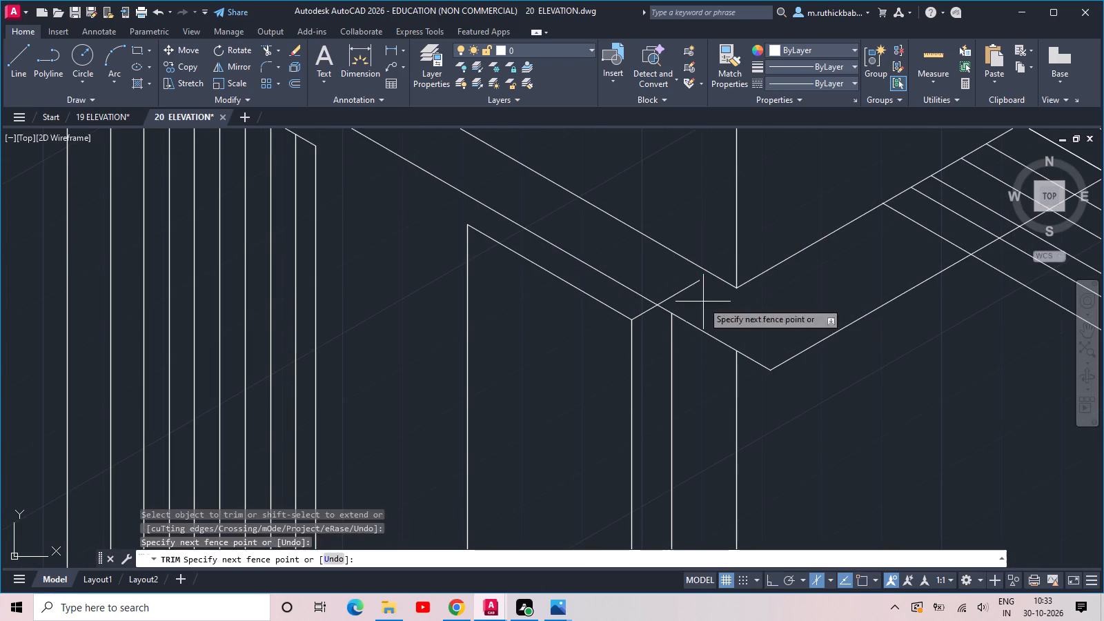
left_click(662, 276)
scroll(662, 276, "down", 2)
key("Escape")
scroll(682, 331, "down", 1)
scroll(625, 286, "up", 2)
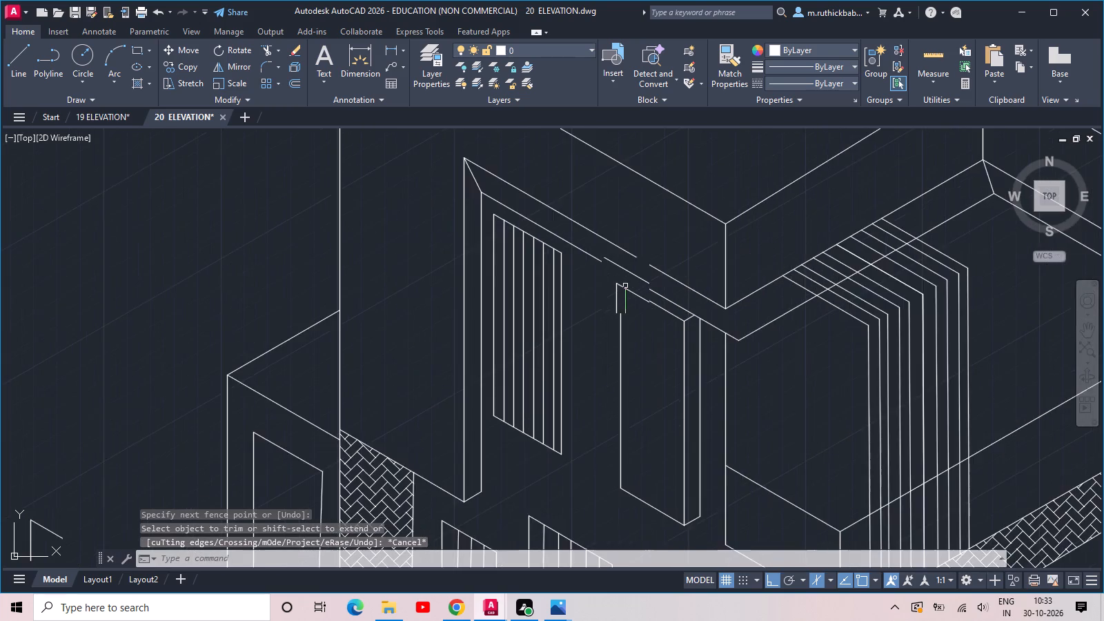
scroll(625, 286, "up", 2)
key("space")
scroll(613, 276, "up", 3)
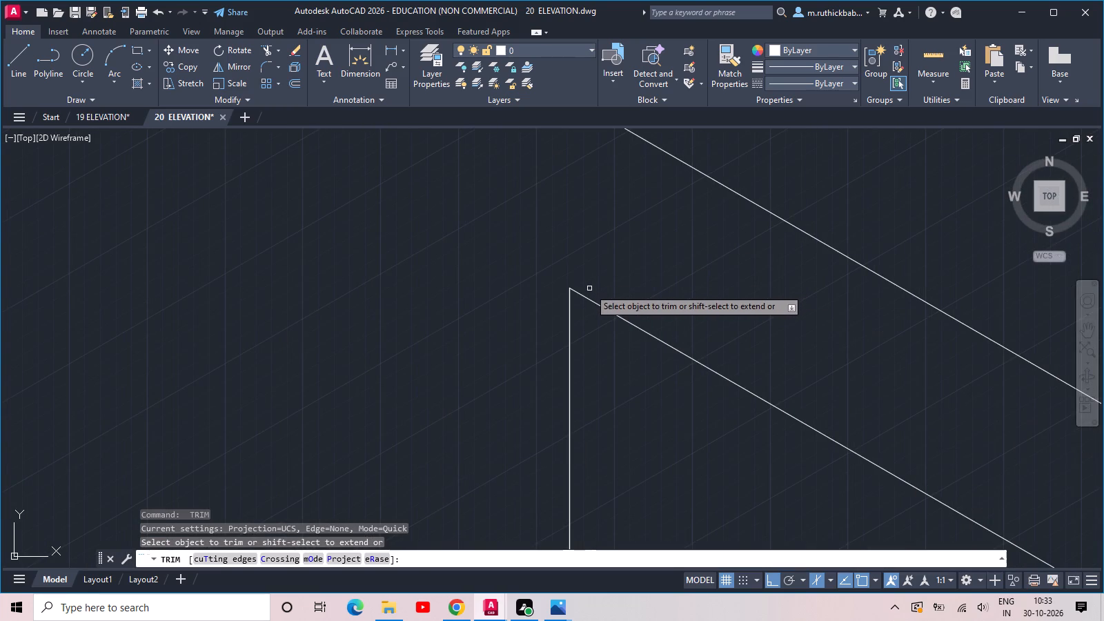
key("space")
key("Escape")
Draw a line about 8" long at 30° from the door opening's upper-left corner, crossing the sloping line above.
type("L")
key("space")
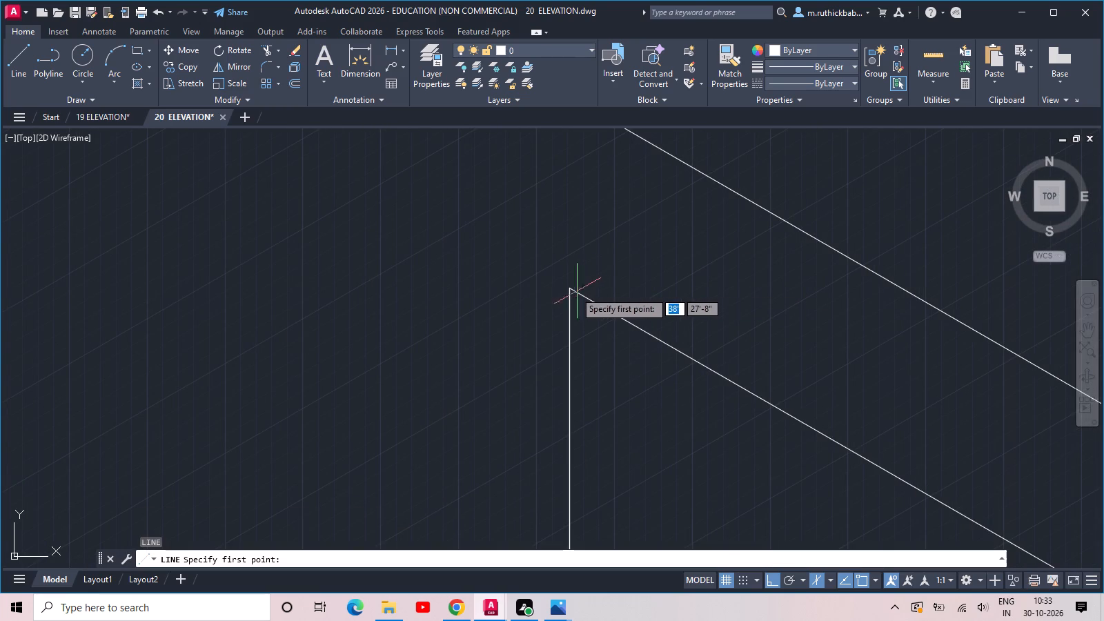
left_click(573, 291)
left_click(775, 211)
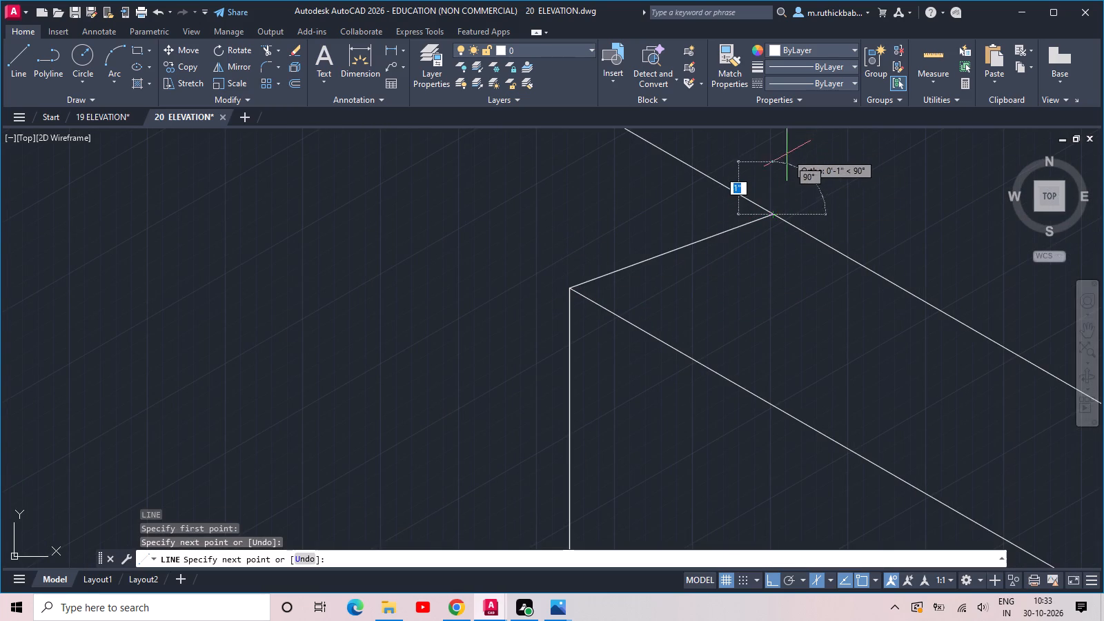
middle_click_drag(785, 193, 778, 299)
middle_click_drag(778, 299, 771, 373)
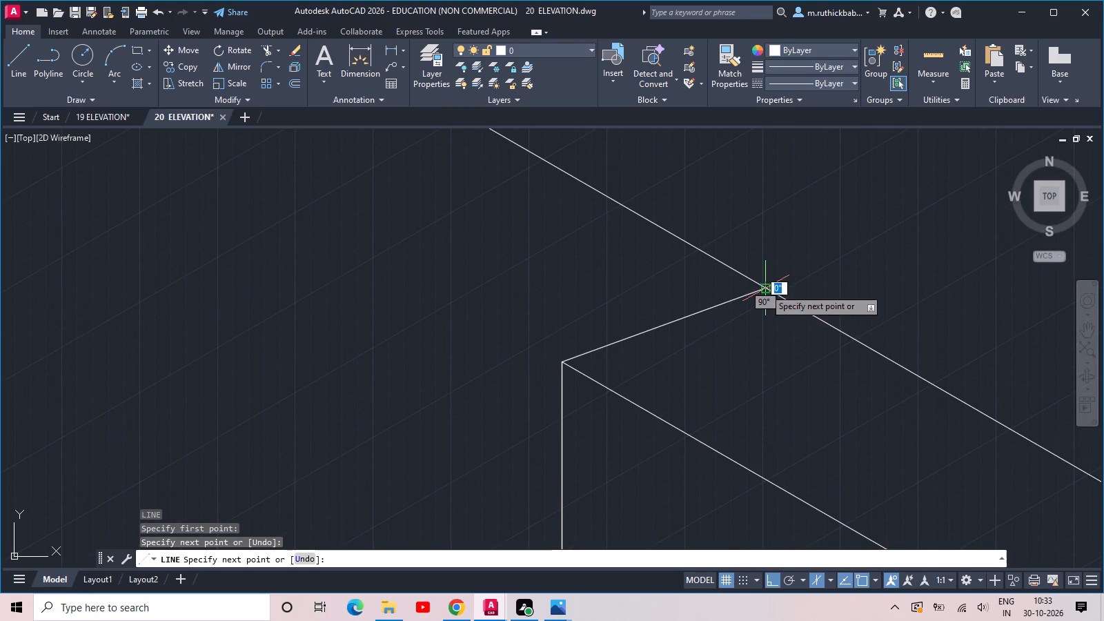
key("ctrl+z")
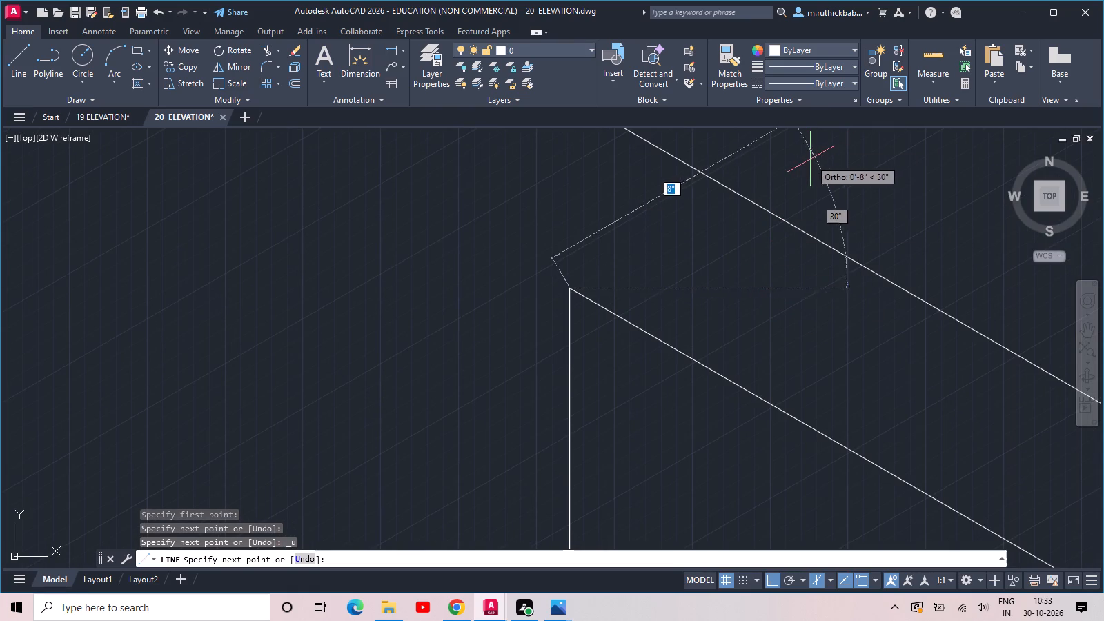
left_click(809, 159)
middle_click_drag(810, 159, 758, 289)
key("Escape")
Trim the upper-left corner's 30° line where it passes beyond the sloping line above the door opening.
key("t")
type("R")
key("space")
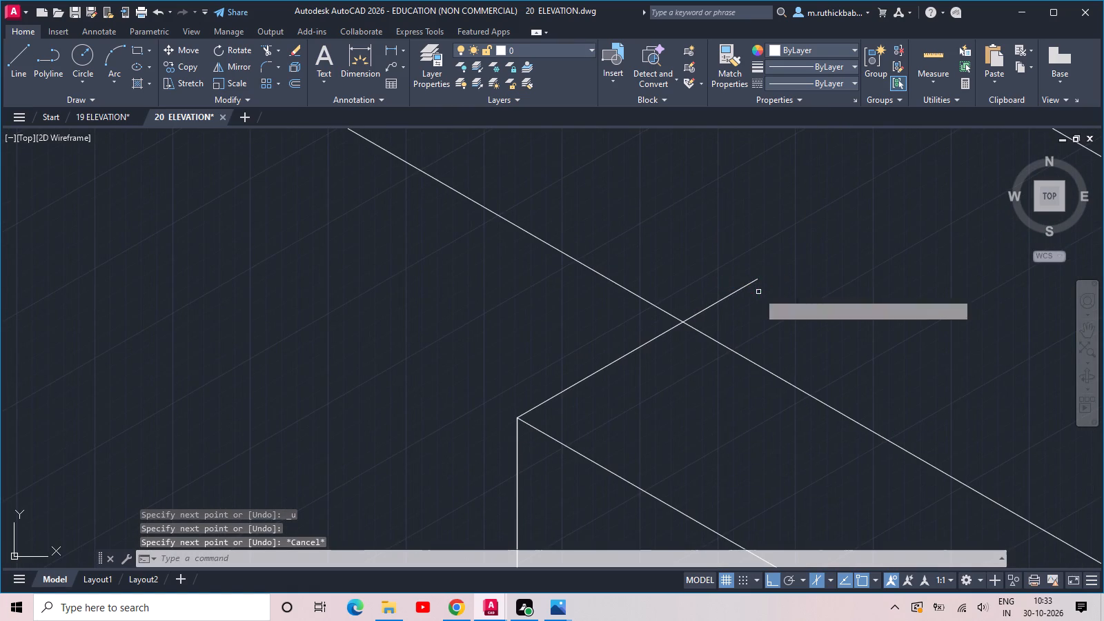
left_click_drag(762, 297, 753, 292)
left_click(720, 262)
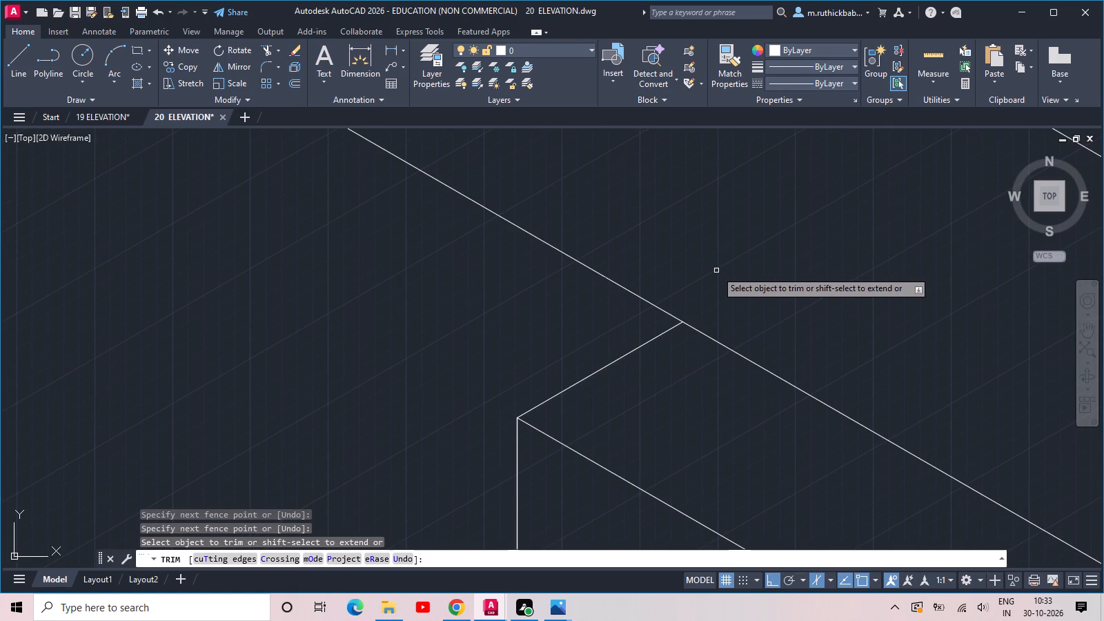
scroll(712, 270, "down", 4)
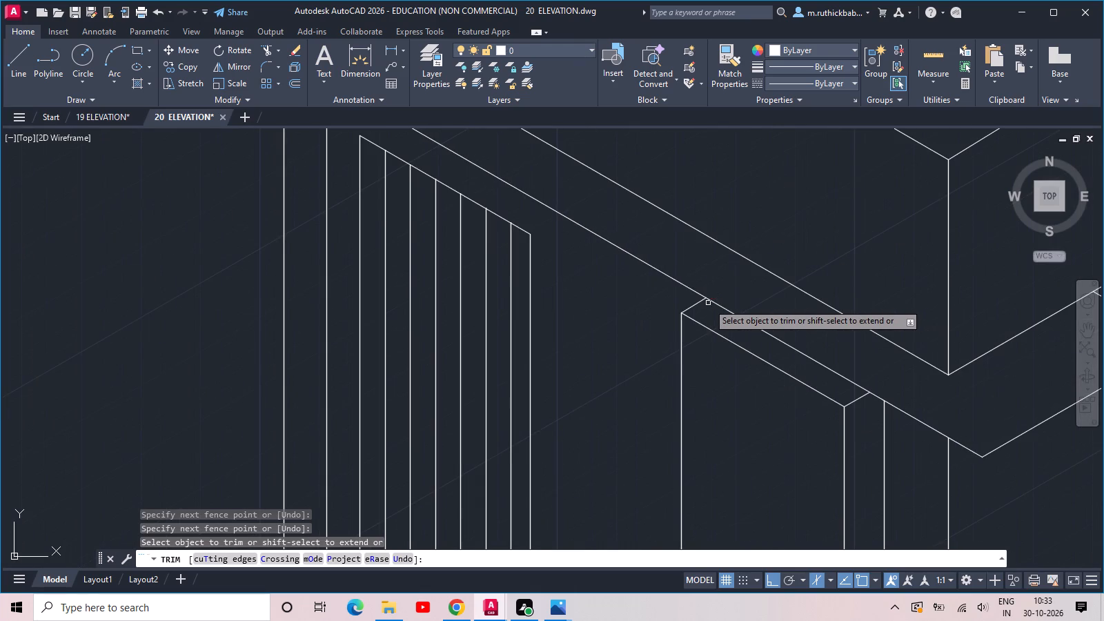
From the bottom right corner of the left facade's herringbone panel, draw a short 30° line and a vertical line up past the sloping floor line.
scroll(708, 303, "down", 3)
middle_click_drag(714, 323, 698, 279)
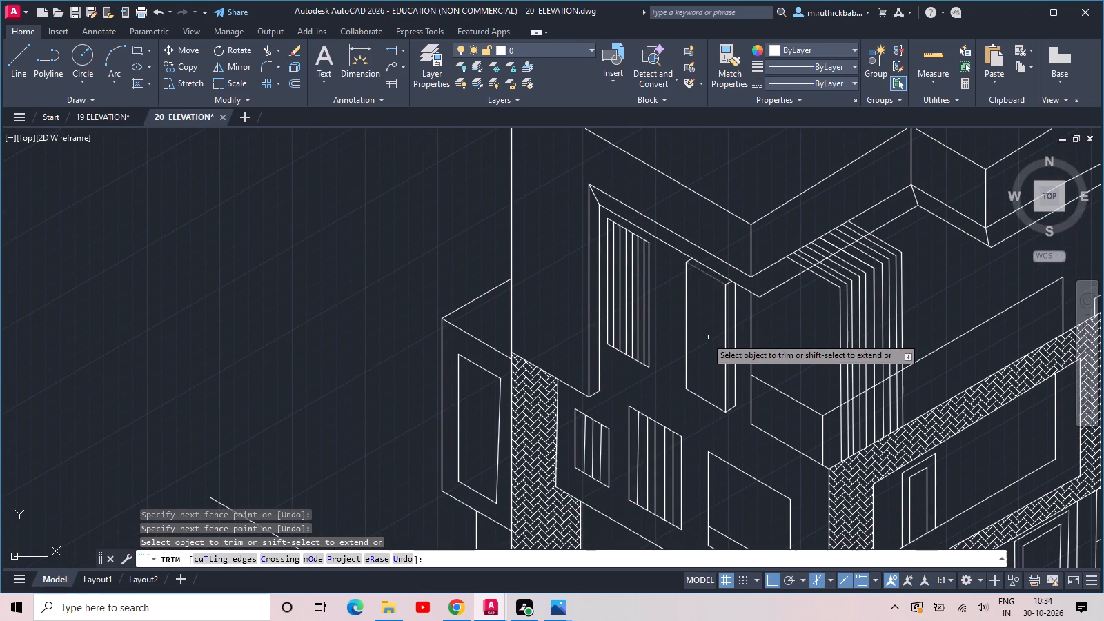
key("Escape")
middle_click_drag(713, 301, 670, 275)
middle_click_drag(709, 451, 709, 444)
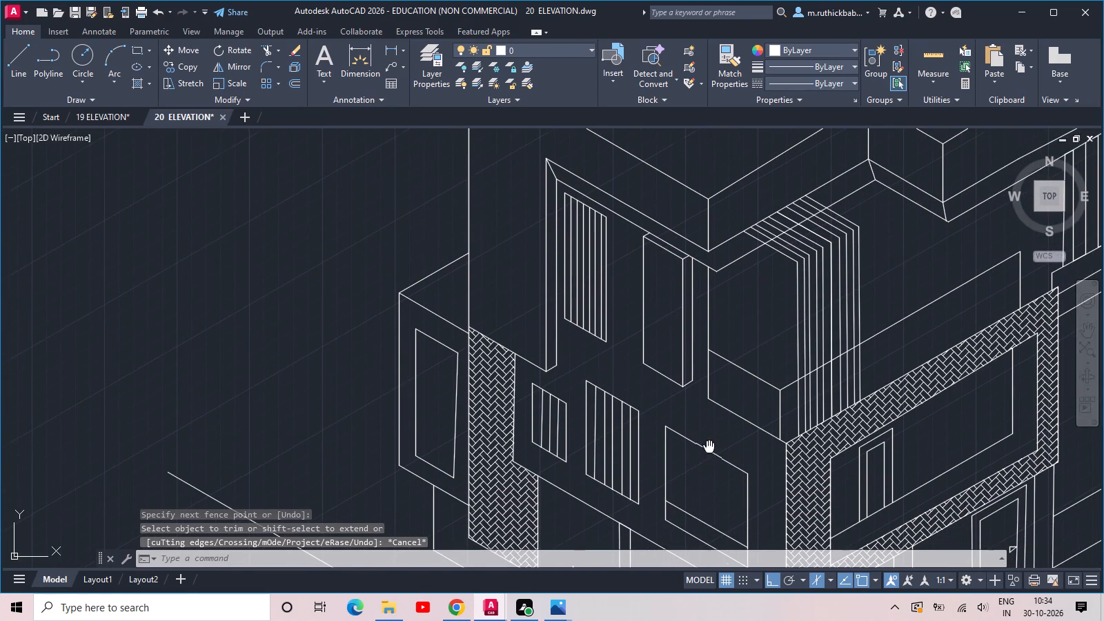
middle_click_drag(709, 444, 696, 359)
scroll(549, 377, "up", 1)
middle_click_drag(515, 346, 594, 280)
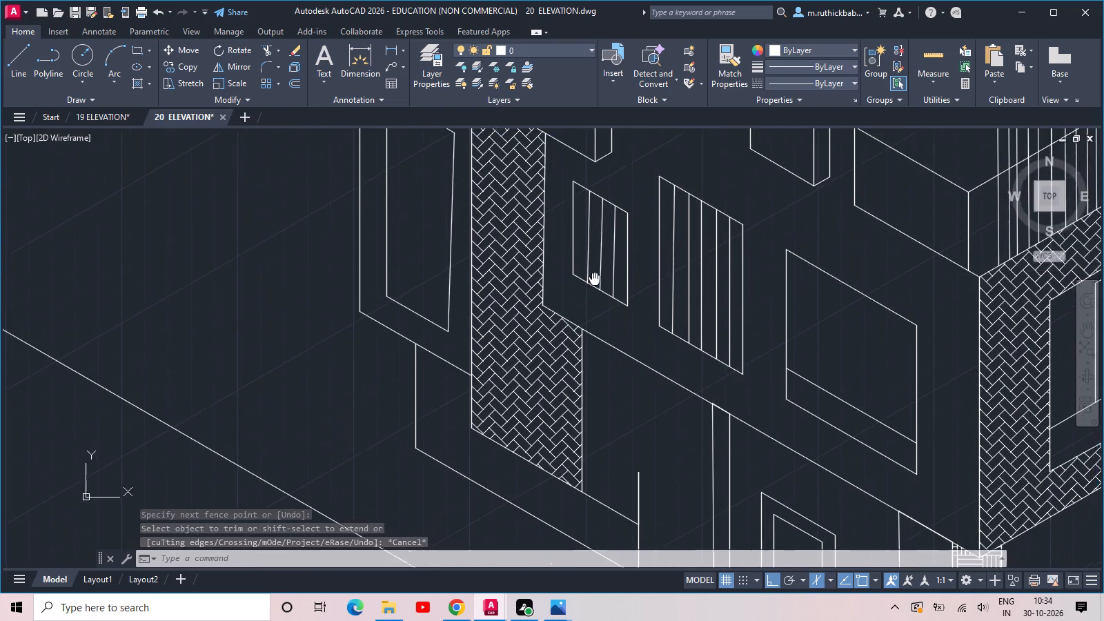
middle_click_drag(594, 280, 596, 278)
scroll(599, 477, "up", 2)
type("L")
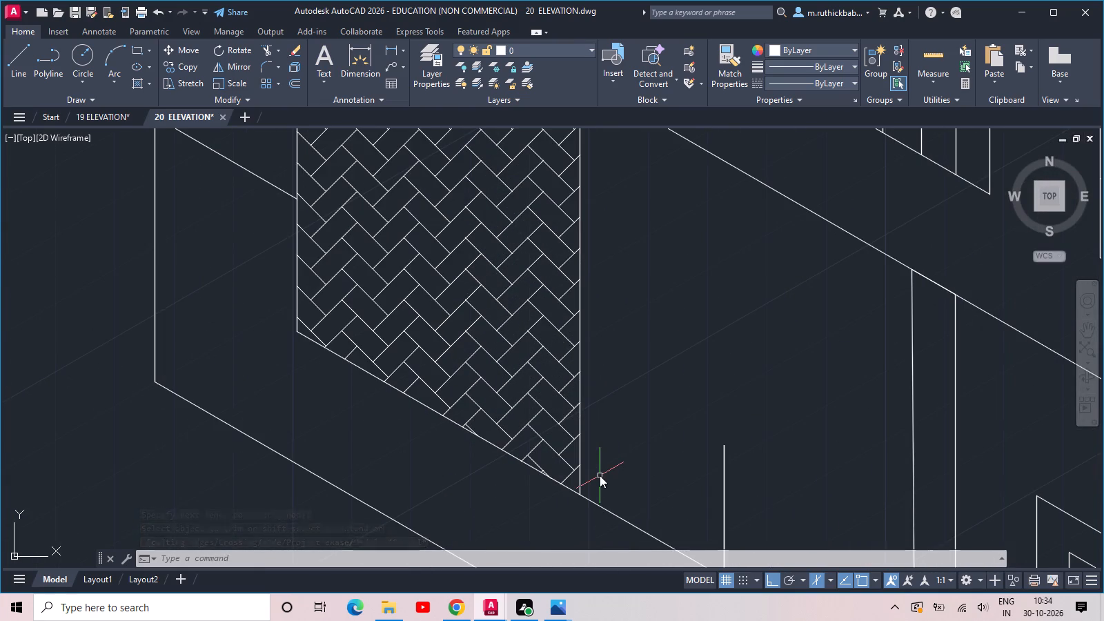
key("space")
left_click(582, 495)
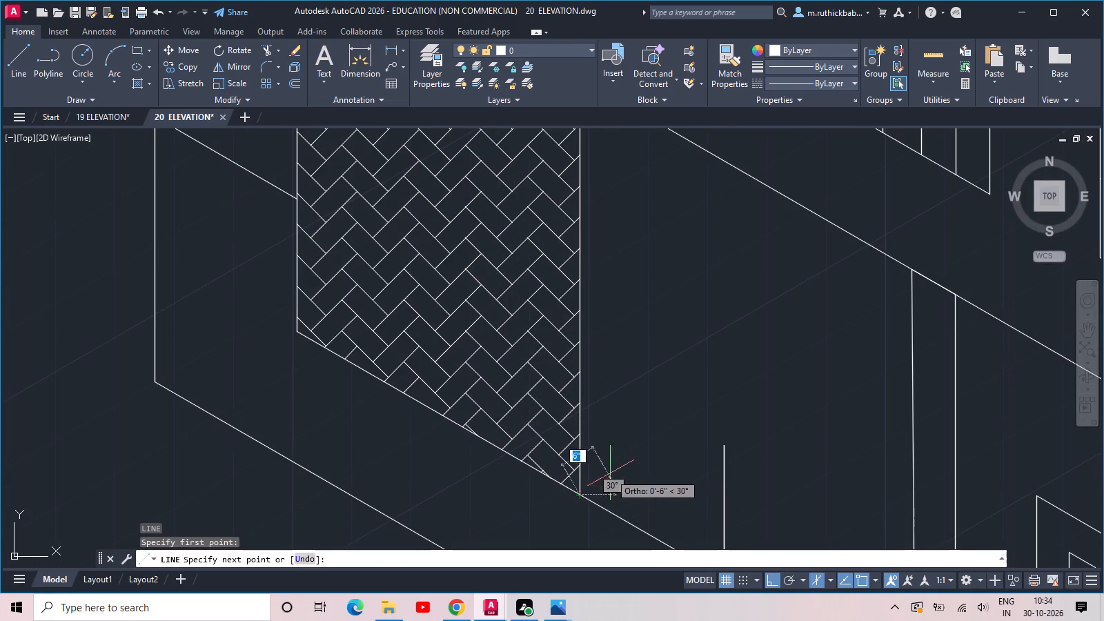
left_click(644, 462)
middle_click_drag(638, 302, 652, 519)
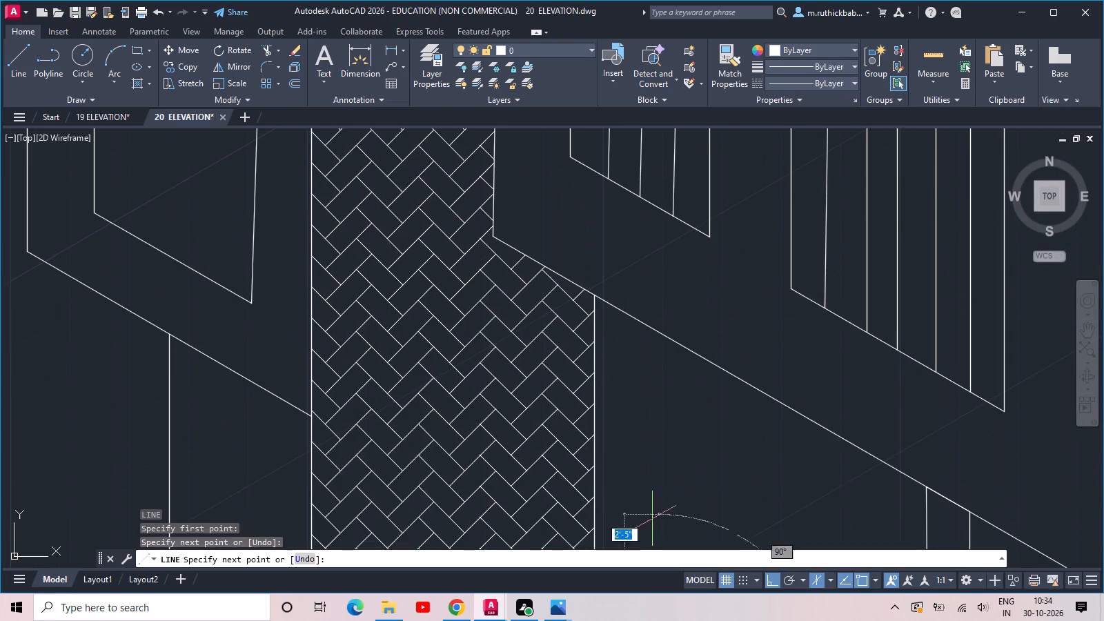
left_click(664, 299)
key("Escape")
Trim the new vertical line where it runs above the sloping floor line beside the herringbone panel.
key("t")
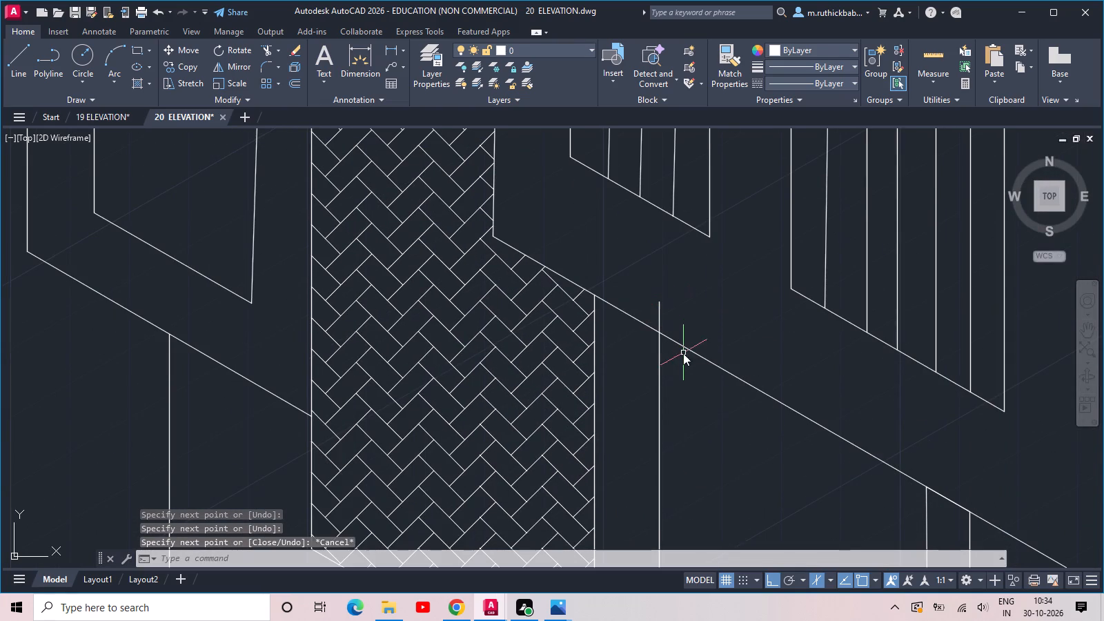
type("R")
key("space")
left_click_drag(686, 346, 684, 334)
key("ctrl+z")
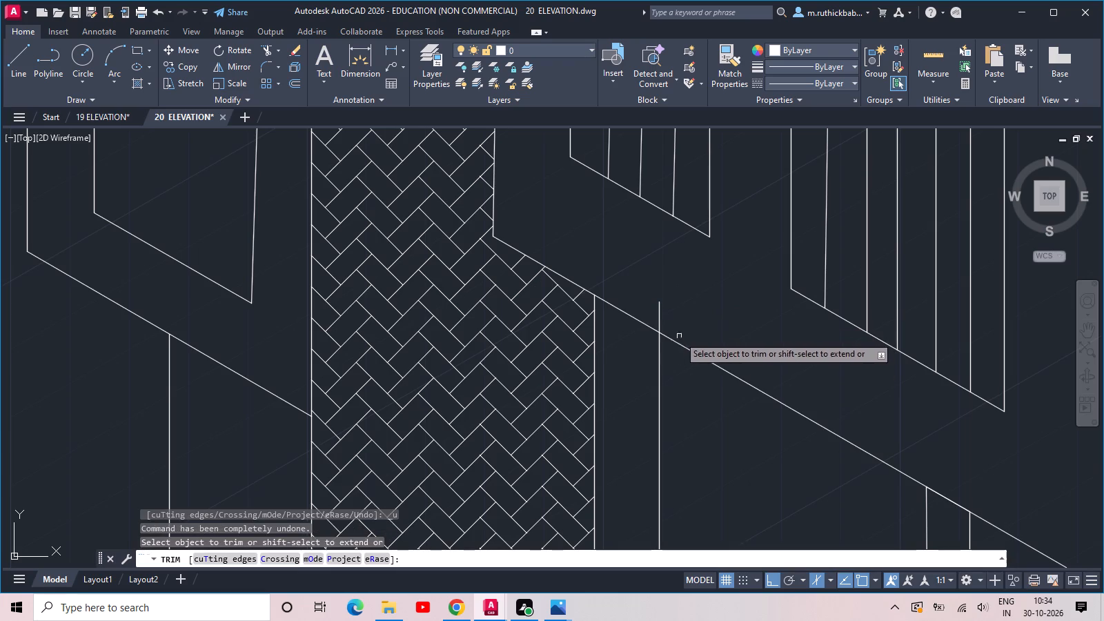
left_click(679, 336)
left_click(655, 310)
scroll(655, 310, "down", 3)
key("Escape")
Draw a line from the new vertical's lower end, parallel to the panel's sloping bottom edge, past the nearby vertical wall edge.
middle_click_drag(709, 369, 698, 376)
scroll(651, 431, "up", 4)
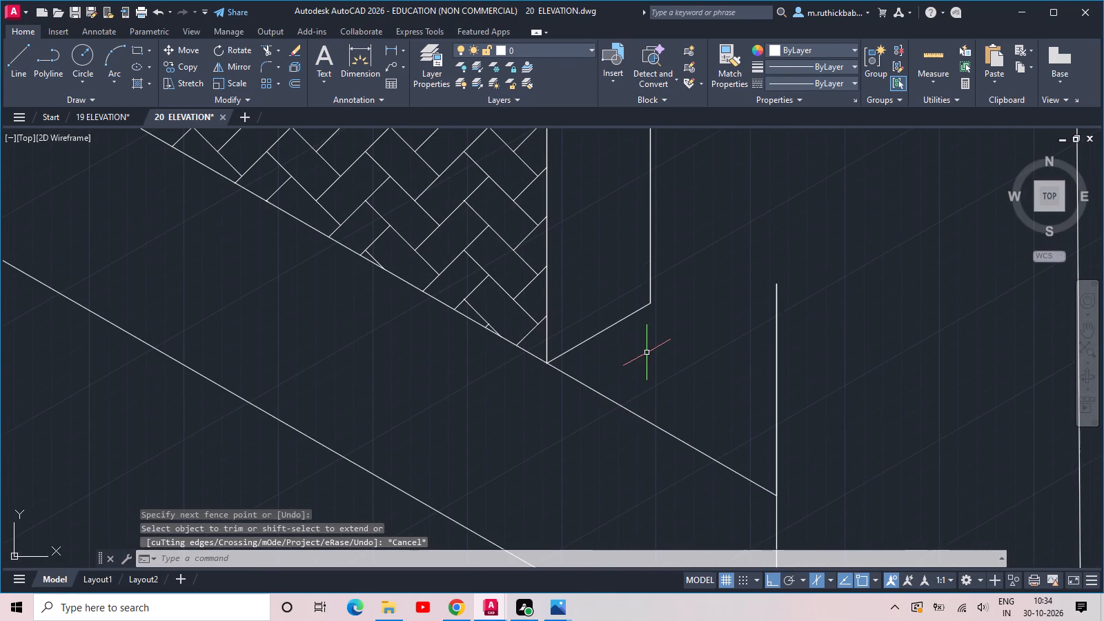
type("L")
key("space")
left_click(651, 305)
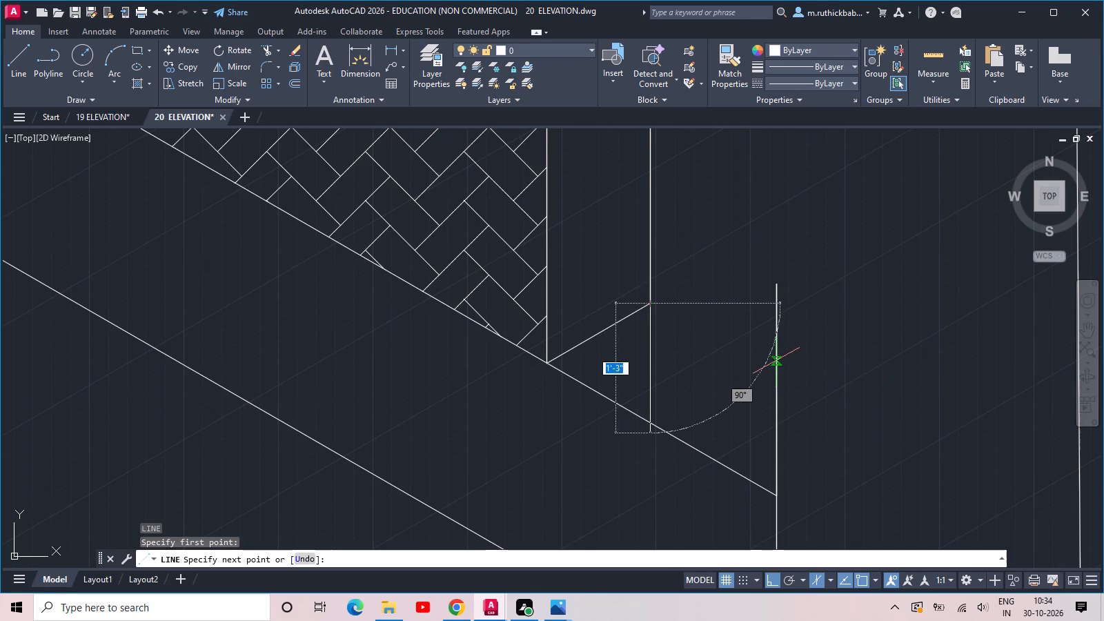
left_click(837, 440)
key("Escape")
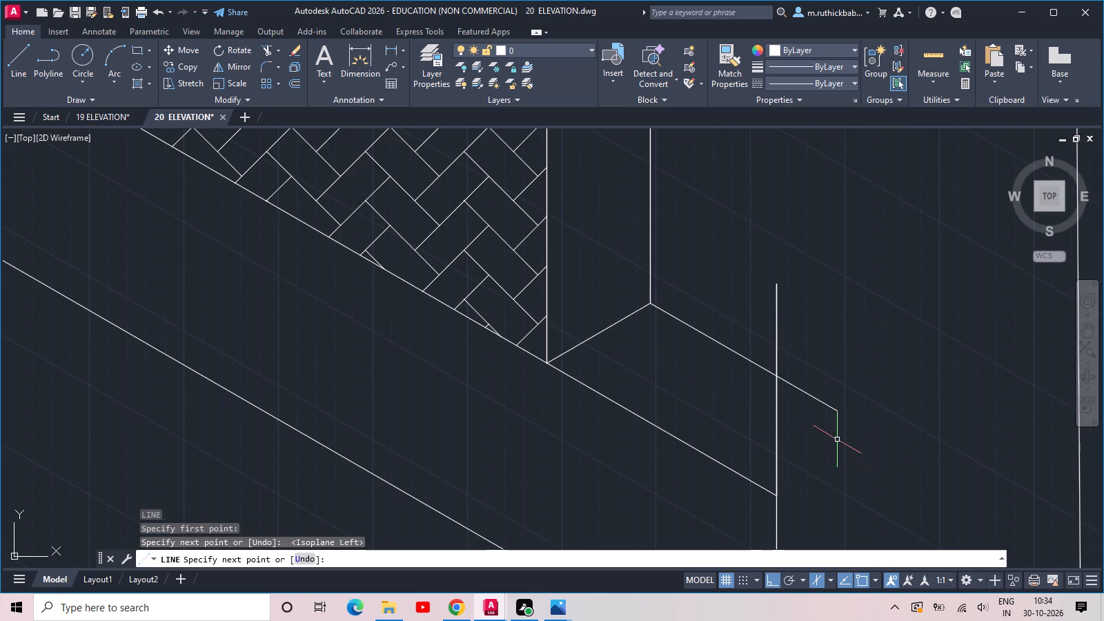
Trim the new sloping line and the vertical wall edge where they overrun each other, and the old sloping segment beneath the recess.
type("TR")
key("space")
key("space")
left_click_drag(818, 438, 796, 384)
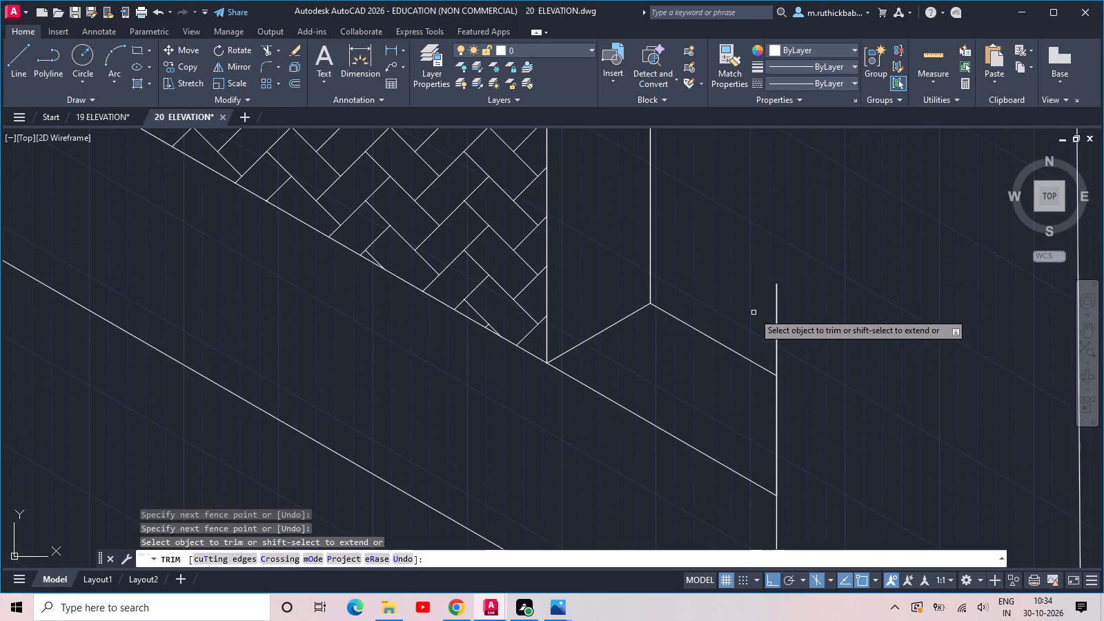
left_click_drag(753, 313, 766, 326)
left_click(793, 352)
left_click(714, 439)
left_click(651, 486)
scroll(665, 460, "down", 3)
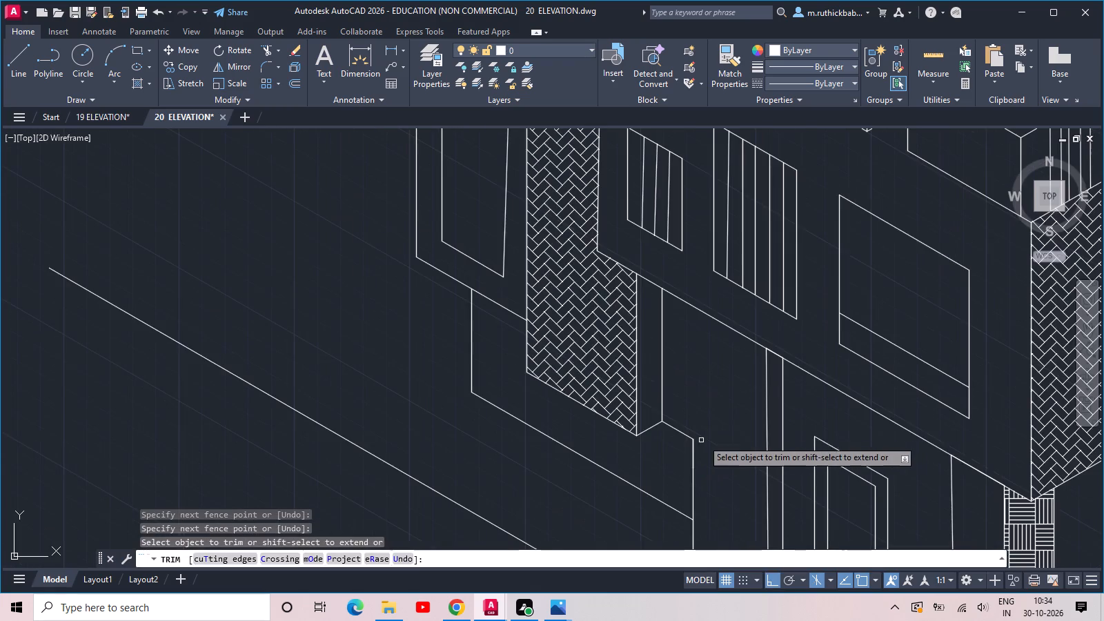
key("Escape")
Examine the left facade's projecting window bay and the wall edges beneath it for remaining details.
scroll(727, 426, "down", 2)
scroll(713, 450, "up", 1)
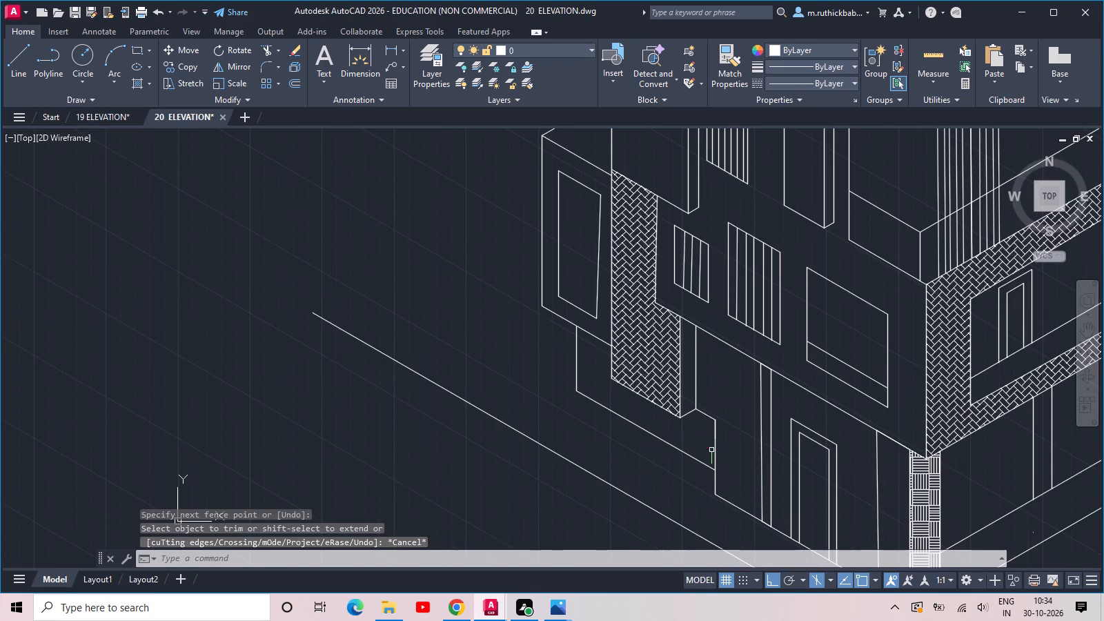
scroll(693, 444, "down", 1)
scroll(615, 388, "up", 1)
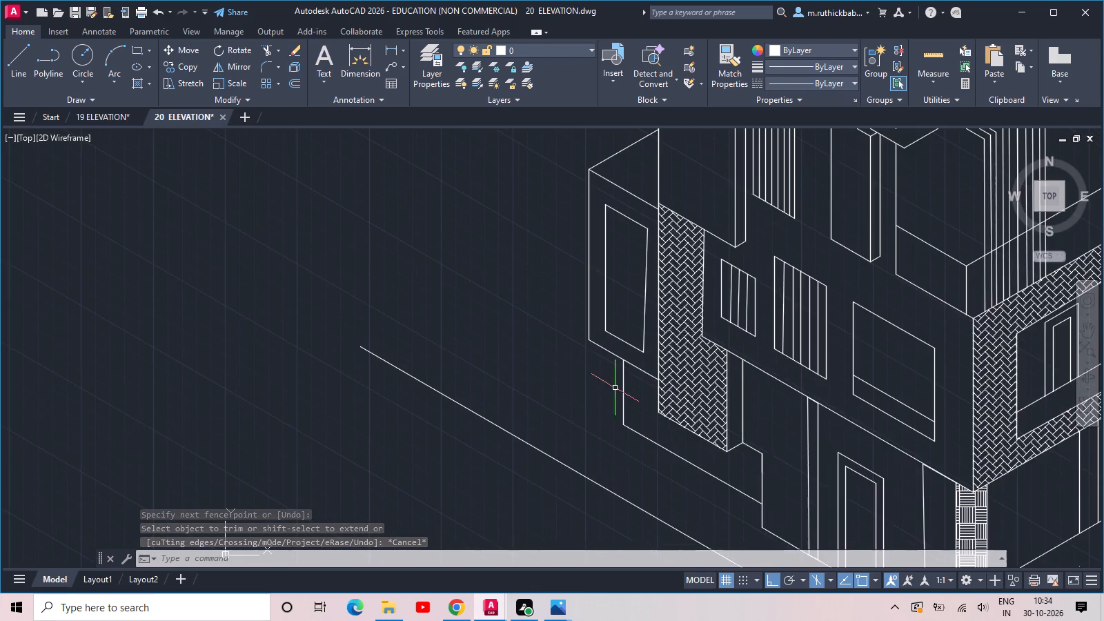
scroll(603, 377, "up", 2)
middle_click_drag(581, 350, 580, 410)
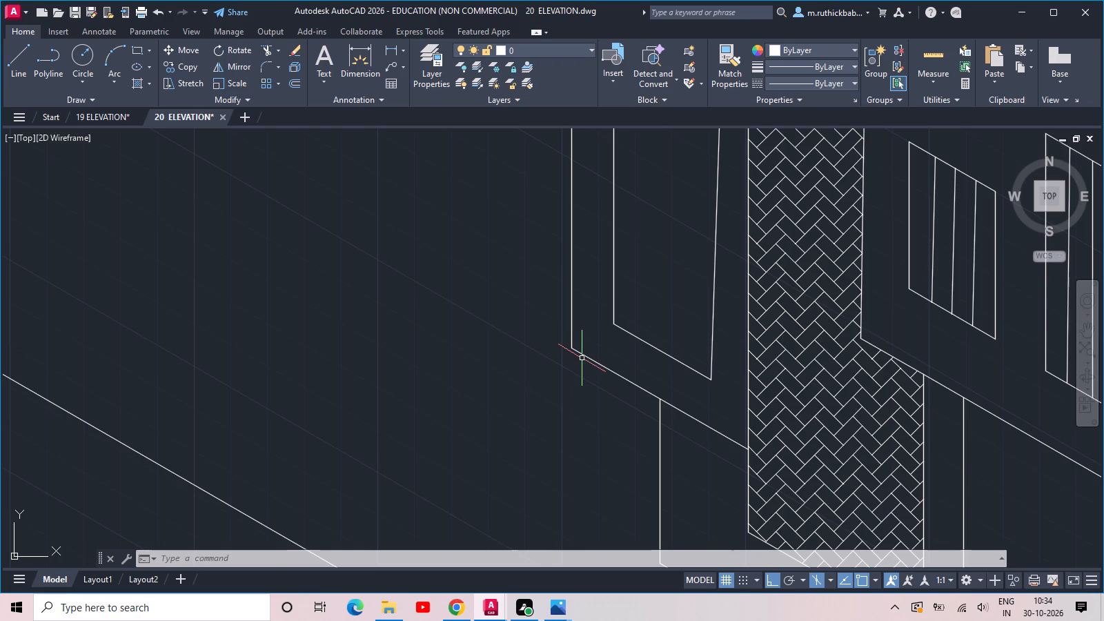
scroll(582, 358, "down", 2)
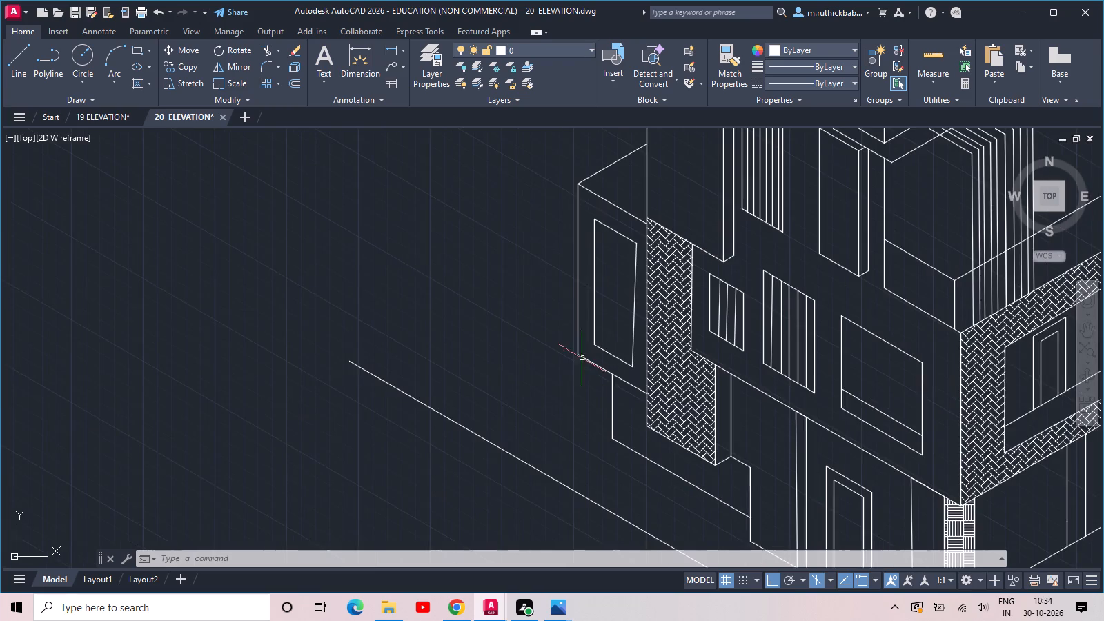
scroll(635, 420, "down", 1)
Draw a 150° line from the bottom edge of the tall opening beside the herringbone frame to just past the frame's lower edge.
middle_click_drag(751, 454, 584, 477)
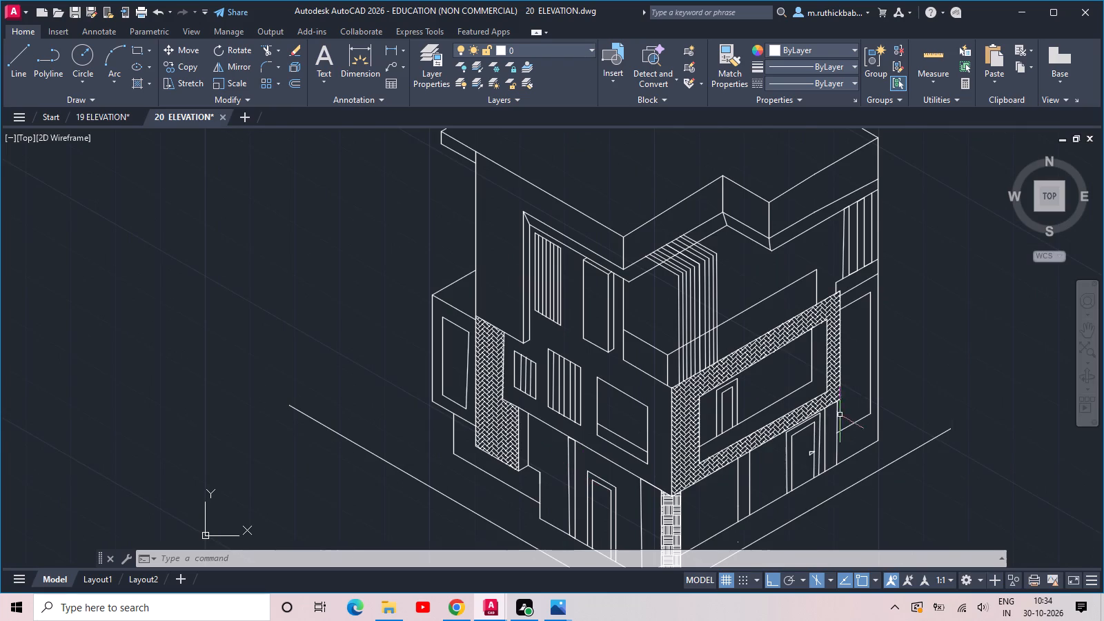
scroll(860, 409, "up", 4)
scroll(862, 402, "down", 2)
type("L")
key("space")
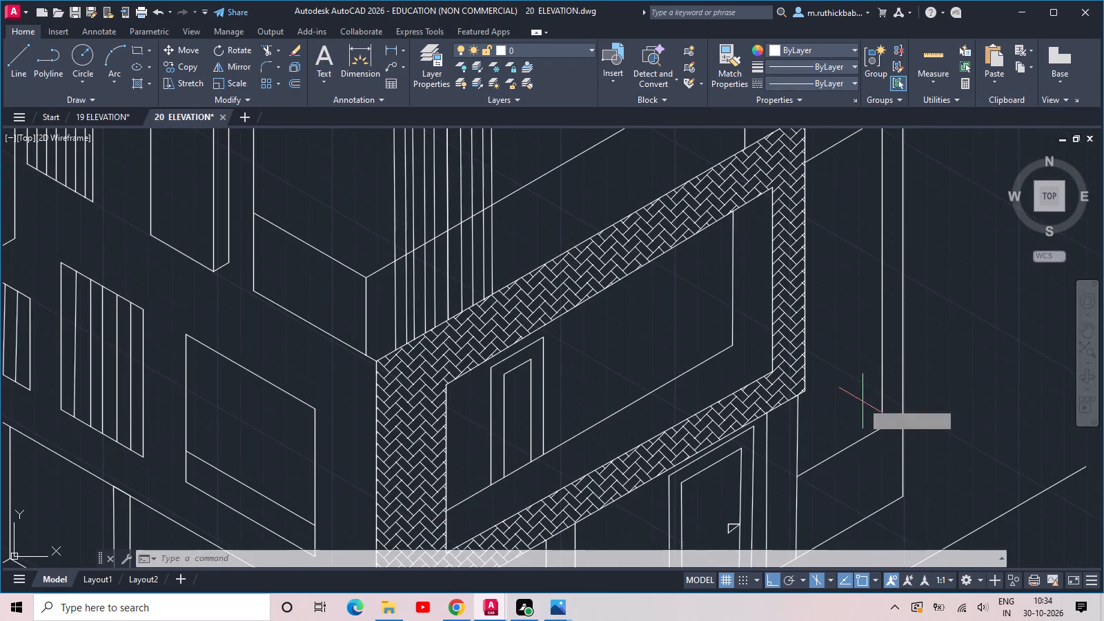
left_click(869, 434)
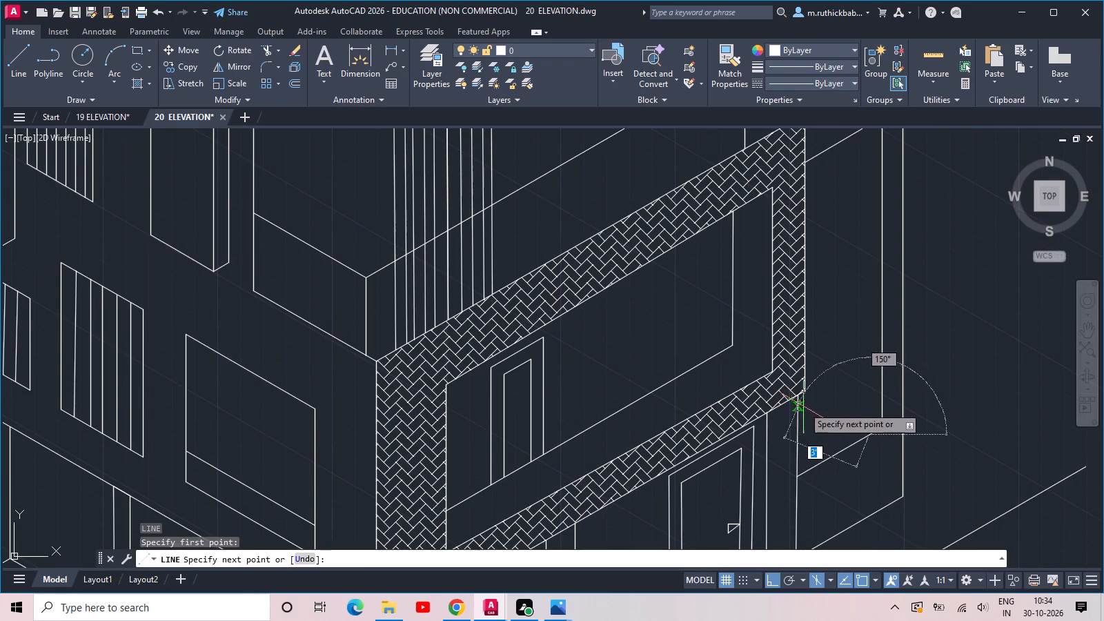
scroll(803, 406, "up", 5)
left_click(767, 289)
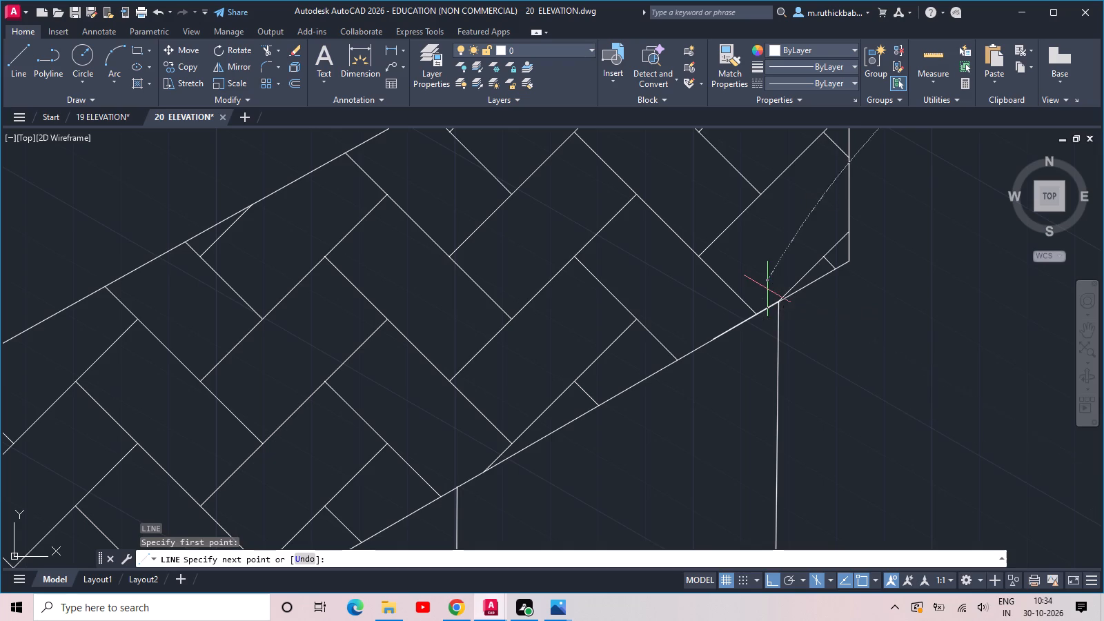
key("grave")
scroll(824, 334, "up", 1)
key("Escape")
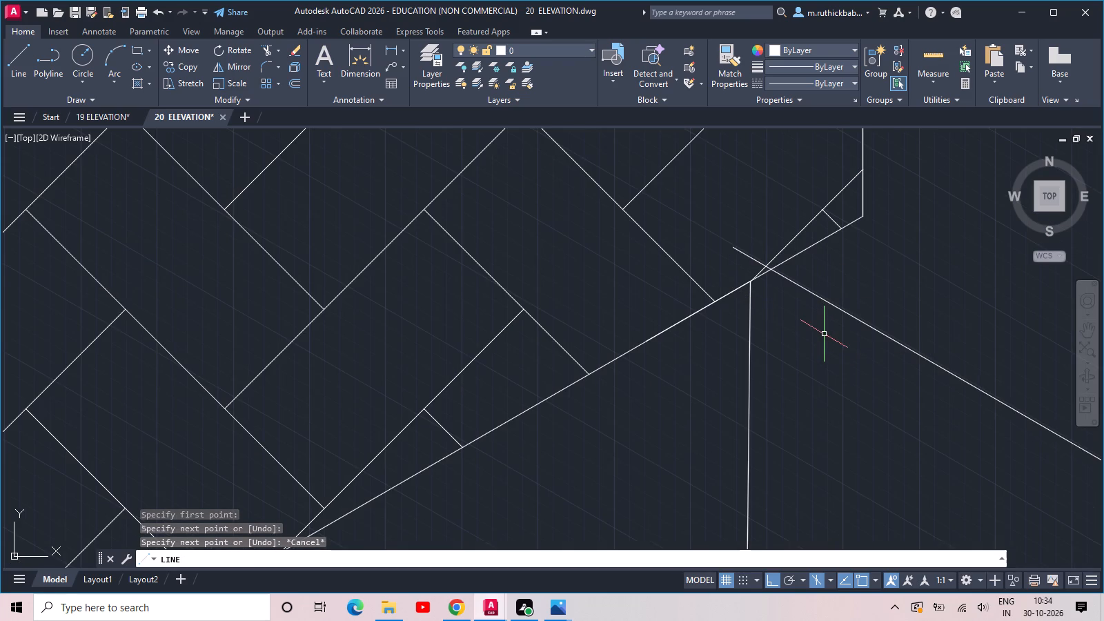
Trim the end of the 150° line where it passes beyond the herringbone frame's lower edge.
type("TR")
key("space")
scroll(784, 297, "up", 3)
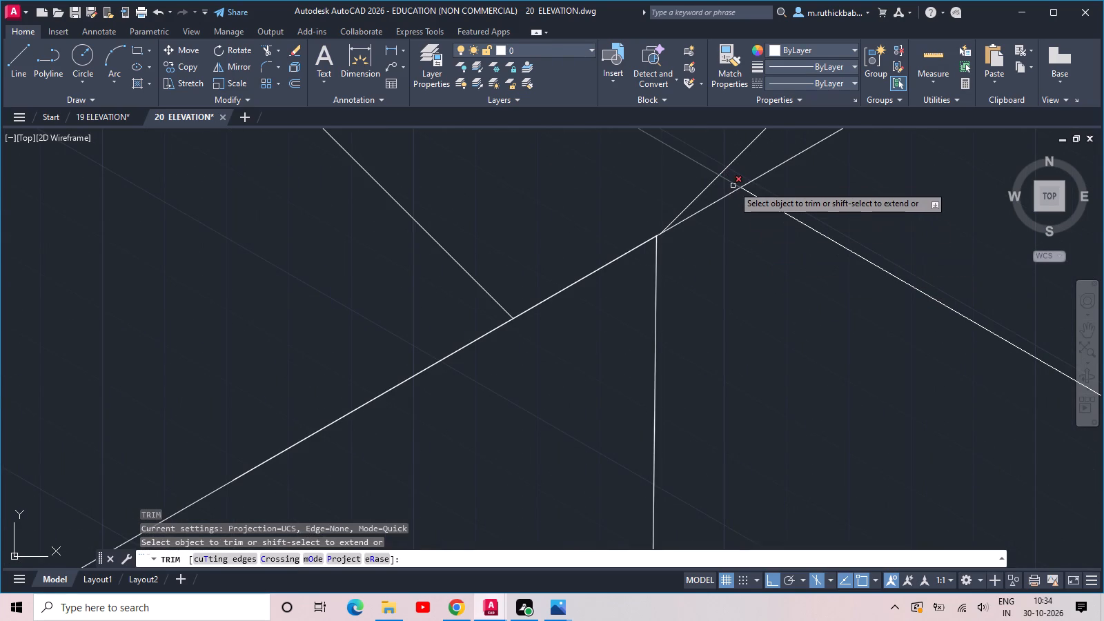
left_click(733, 186)
scroll(733, 185, "down", 3)
key("Escape")
Draw a vertical line about 8'-0" high inside the tall opening beside the herringbone frame.
scroll(818, 297, "down", 5)
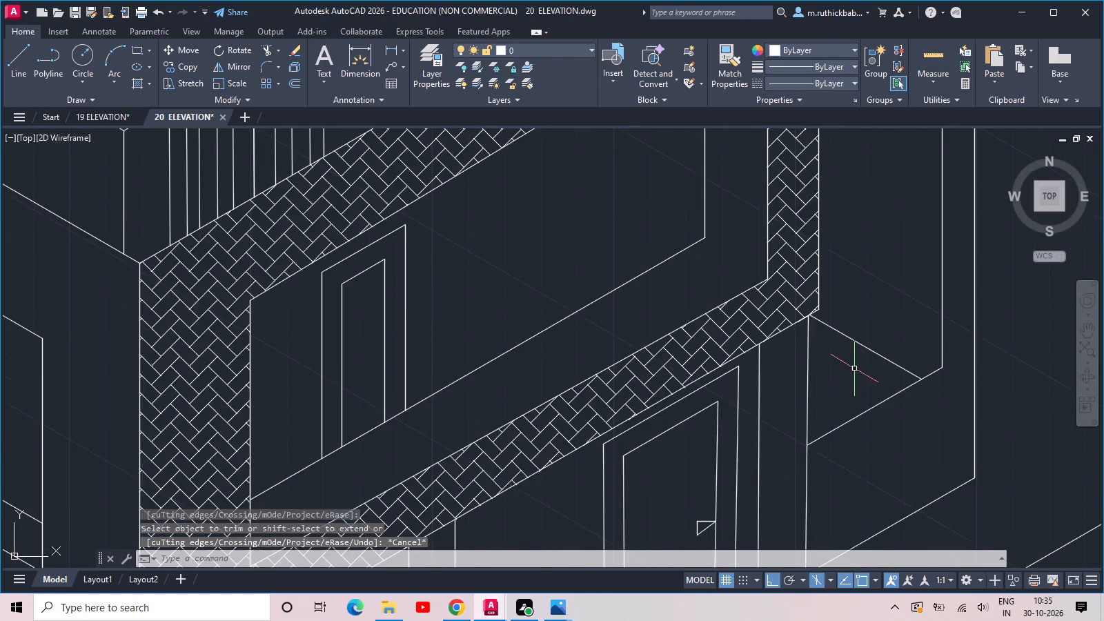
scroll(854, 368, "down", 1)
middle_click_drag(854, 368, 830, 397)
scroll(831, 377, "down", 2)
middle_click_drag(834, 355, 829, 433)
scroll(829, 395, "up", 1)
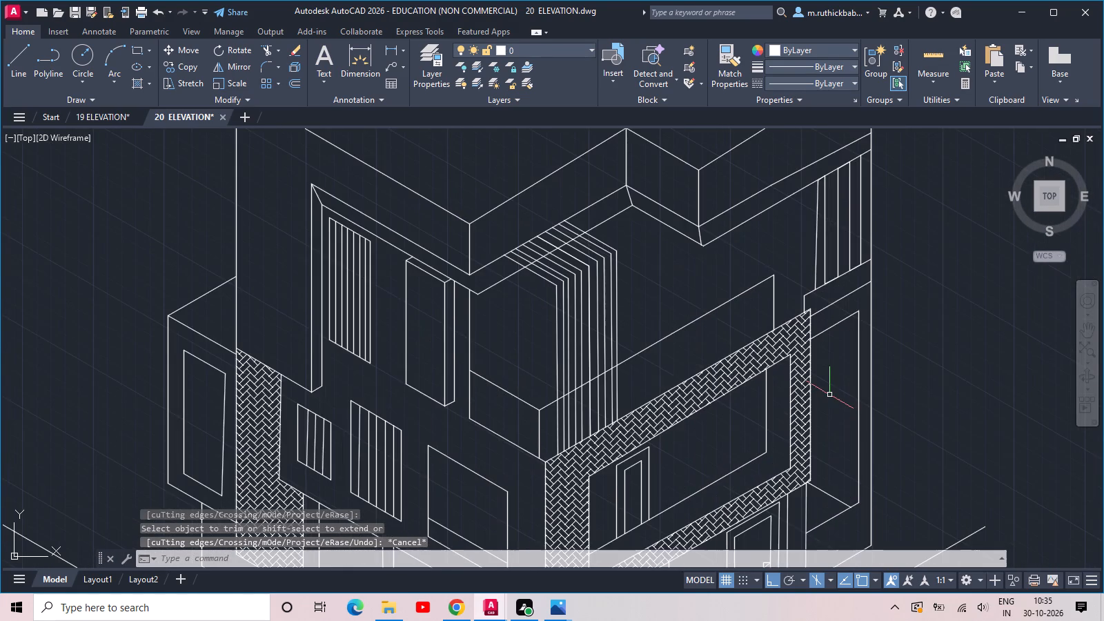
type("L")
key("space")
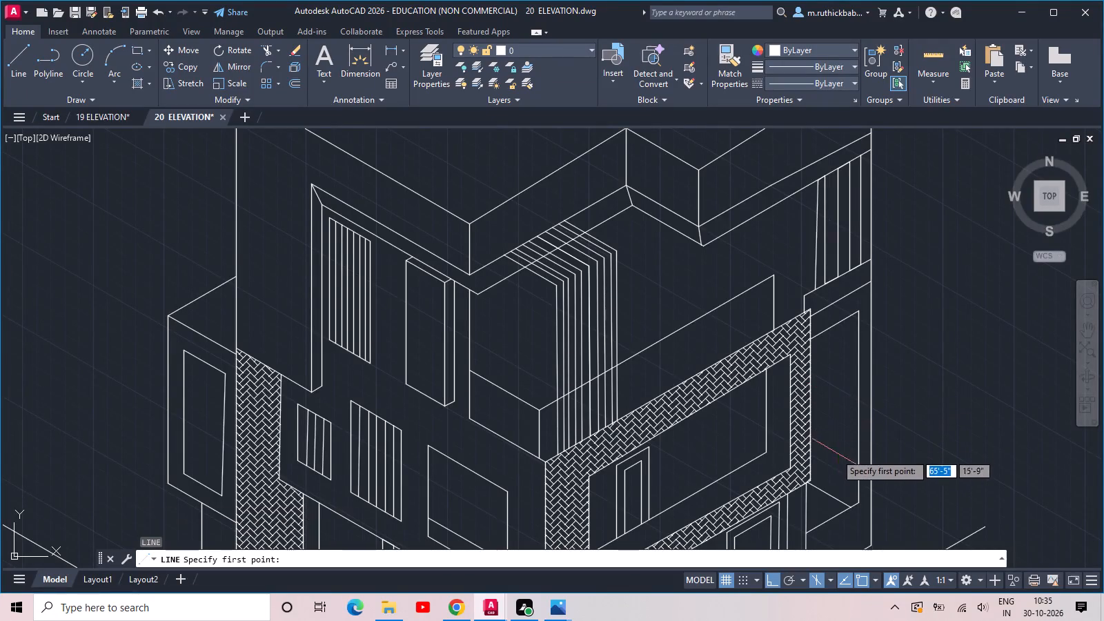
scroll(833, 472, "up", 3)
left_click_drag(874, 457, 874, 451)
middle_click_drag(843, 271, 874, 441)
scroll(901, 295, "down", 2)
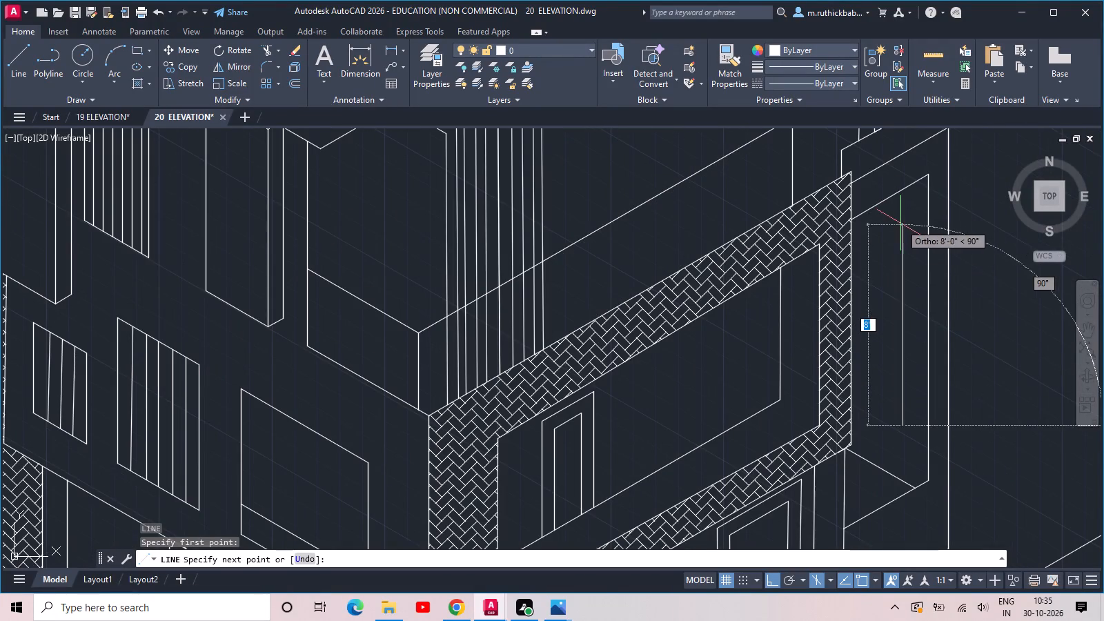
left_click(900, 224)
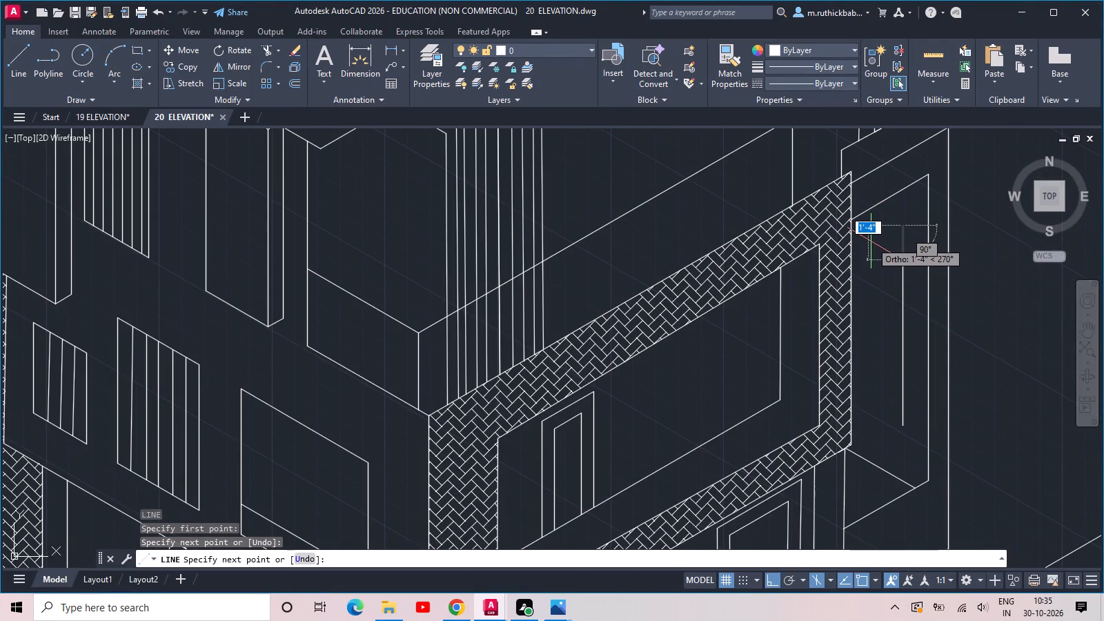
key("5")
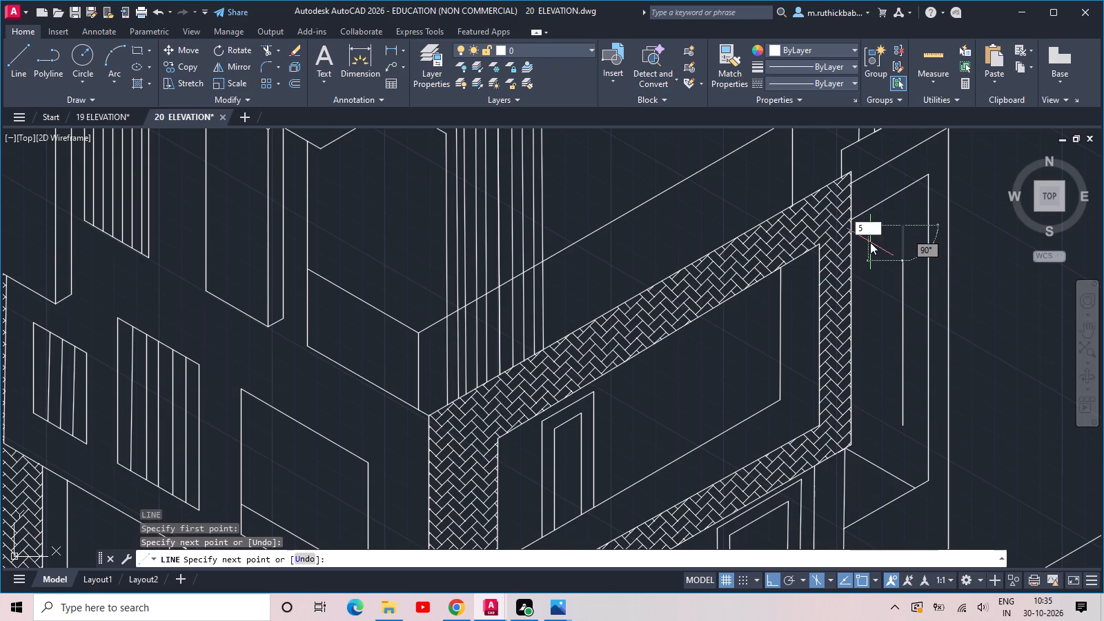
key("BackSpace")
key("Escape")
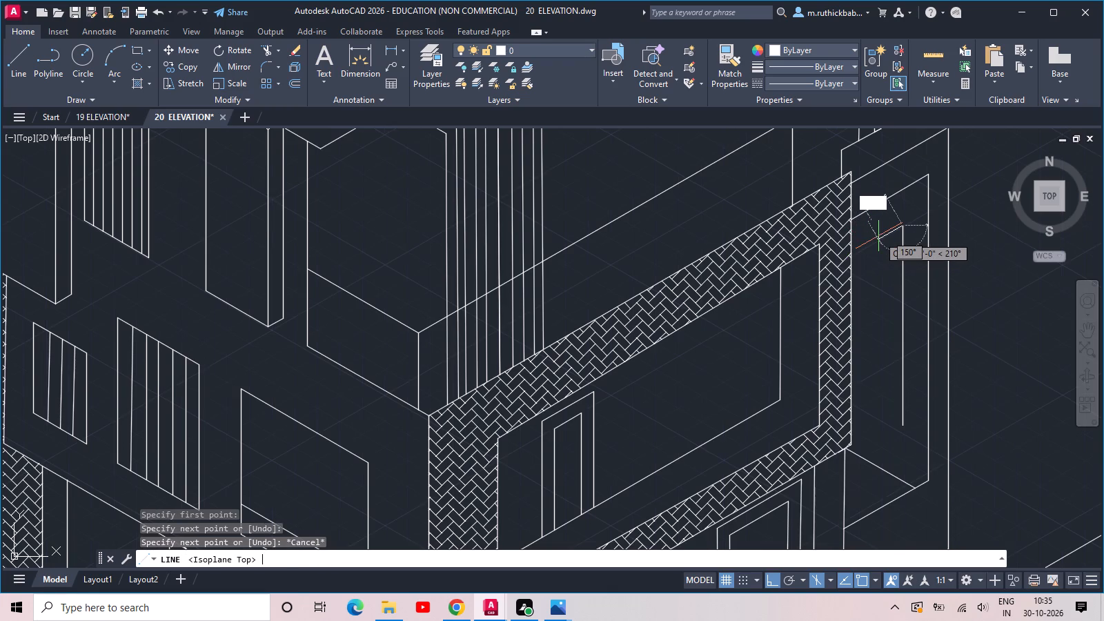
key("Escape")
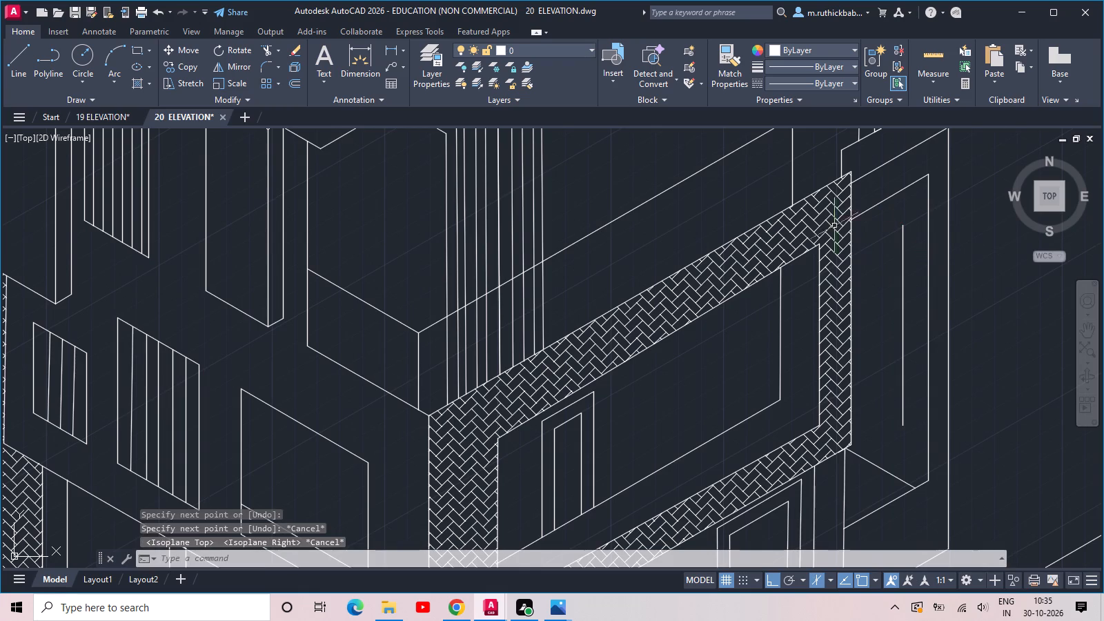
Draw a 150° line from the top of the 8'-0" vertical to the tall opening's sloping top edge.
key("l")
key("space")
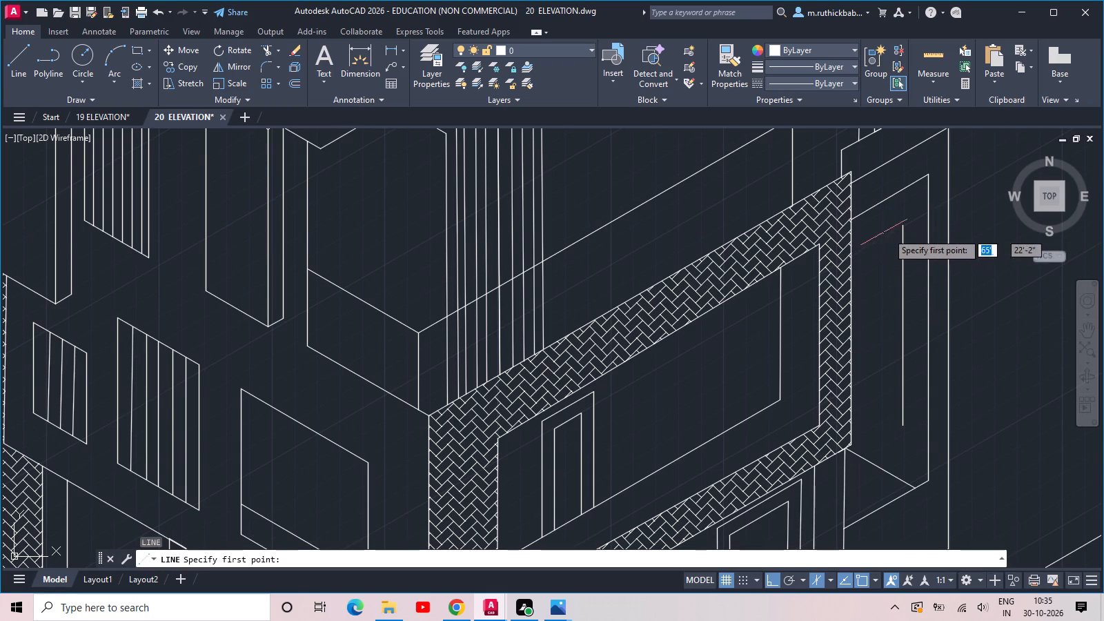
left_click(902, 229)
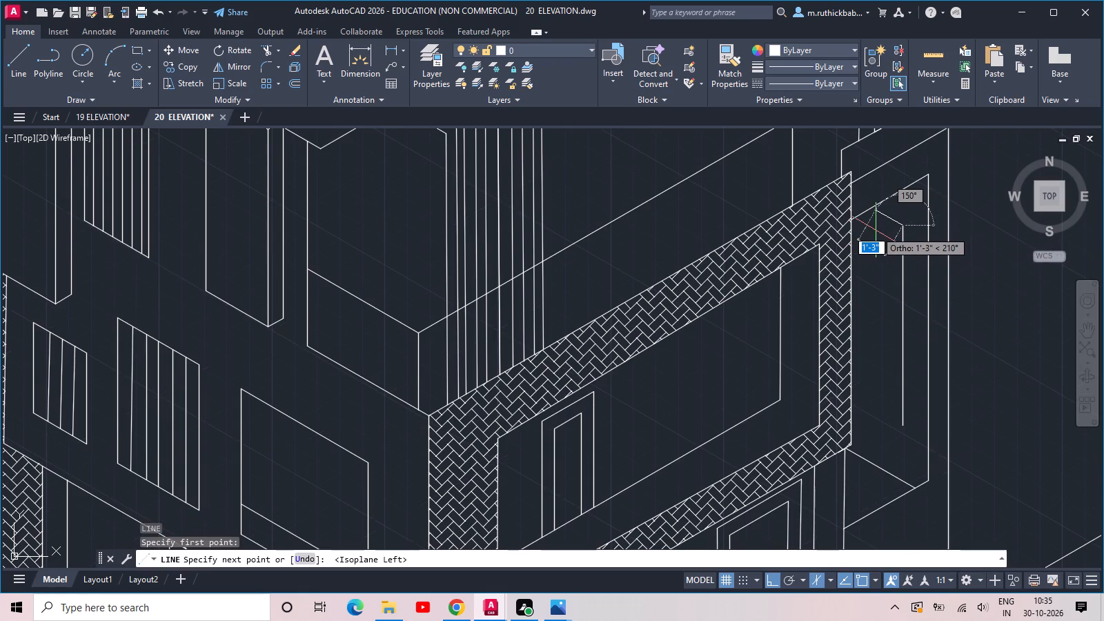
left_click(870, 221)
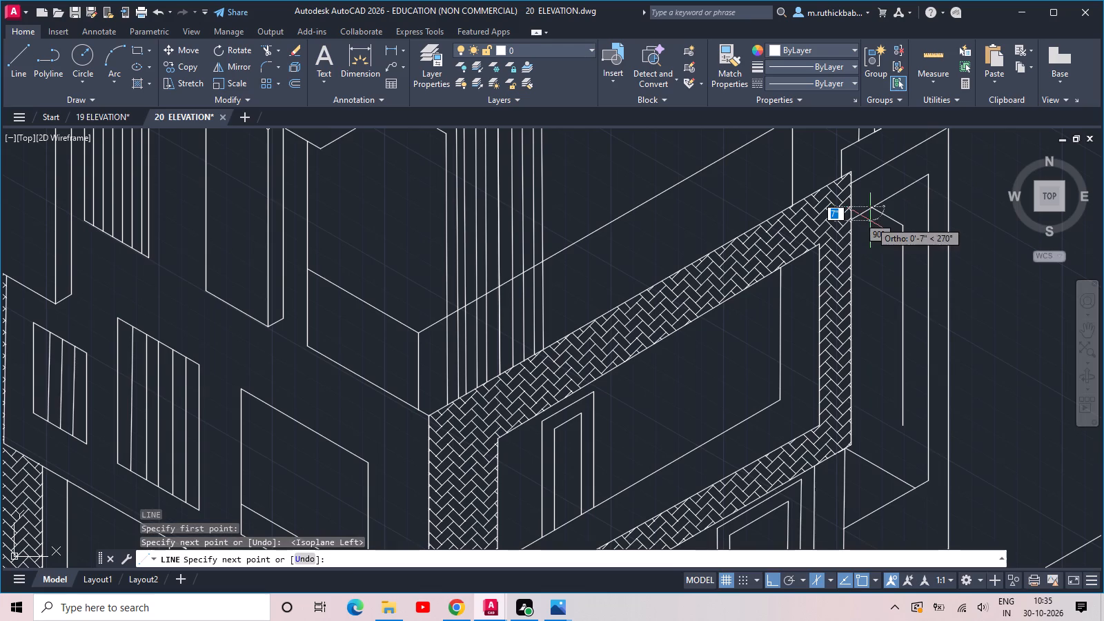
Draw a 150° line from the inner vertical's foot toward the herringbone frame, continuing vertically past the tall opening's sloping top edge.
key("space")
key("space")
left_click(907, 428)
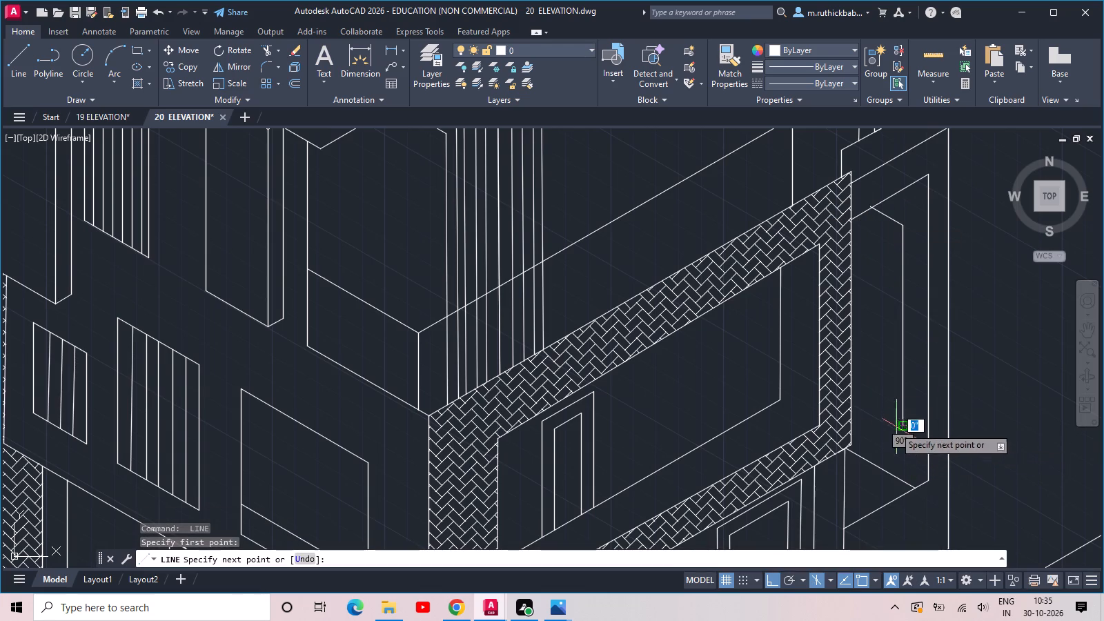
left_click(861, 406)
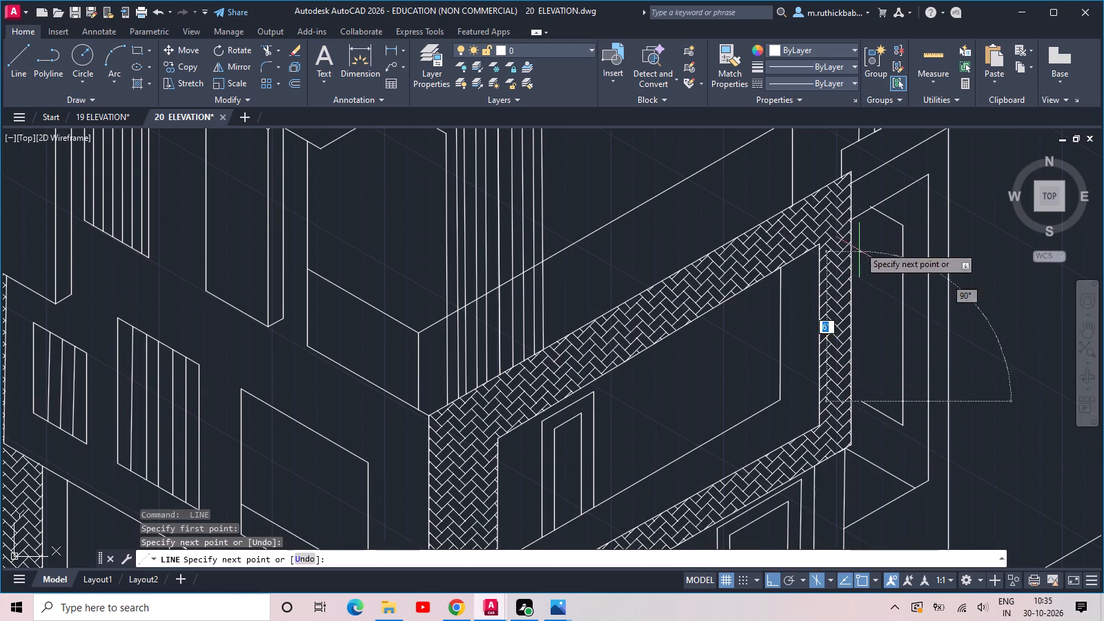
left_click(860, 191)
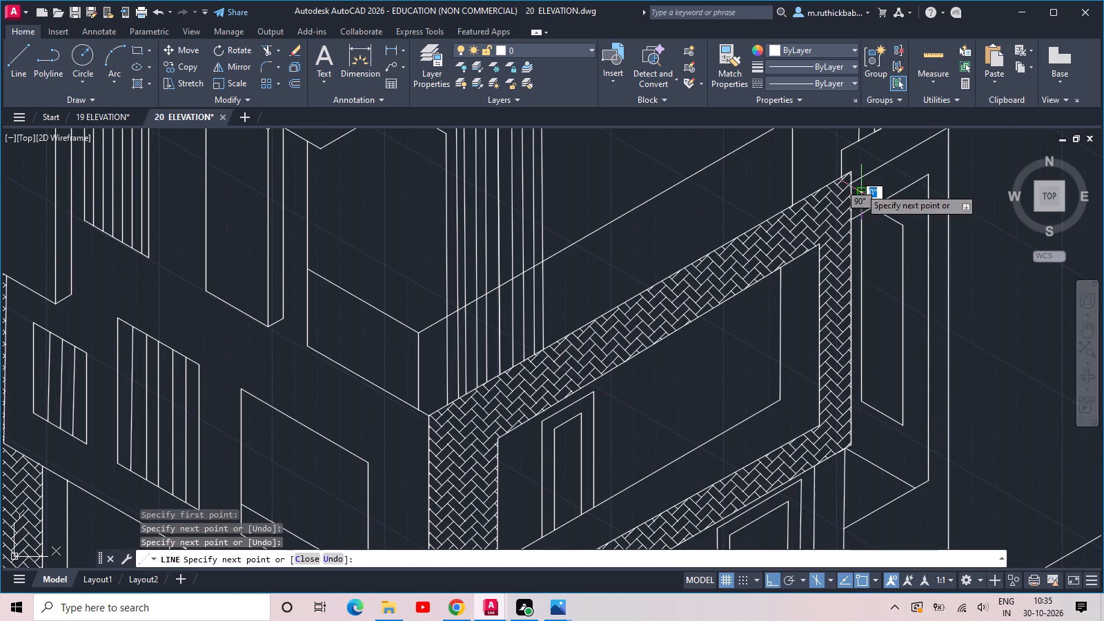
scroll(860, 188, "up", 2)
key("Escape")
Trim the new vertical and the upper 150° line where they extend beyond the tall opening's sloping top edge.
key("t")
key("r")
key("space")
left_click(874, 214)
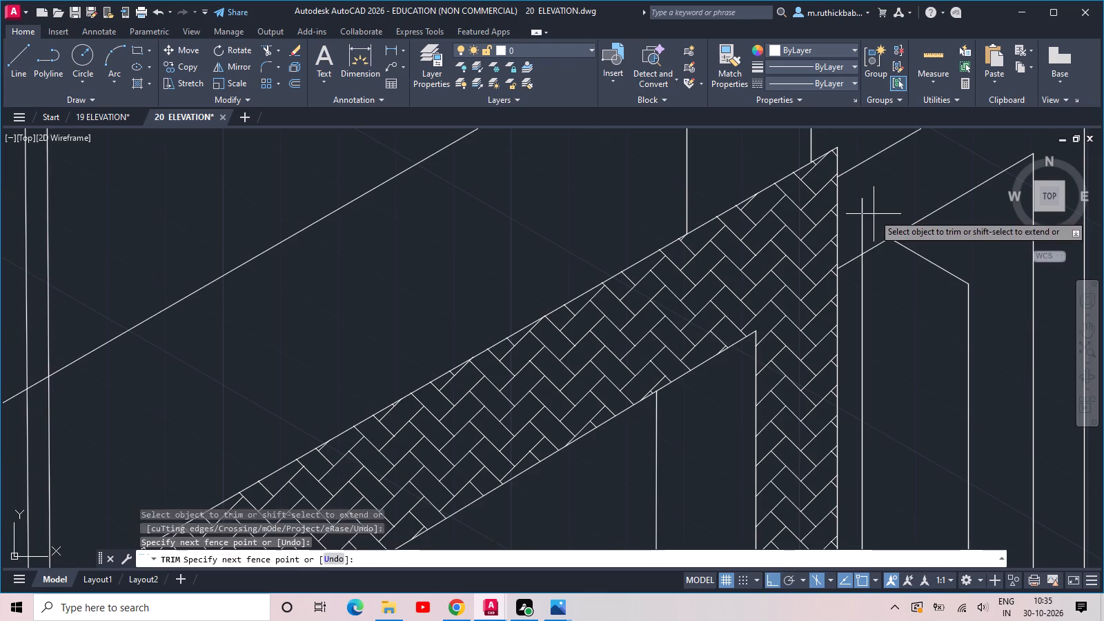
left_click(854, 241)
scroll(871, 233, "up", 7)
scroll(1019, 267, "down", 3)
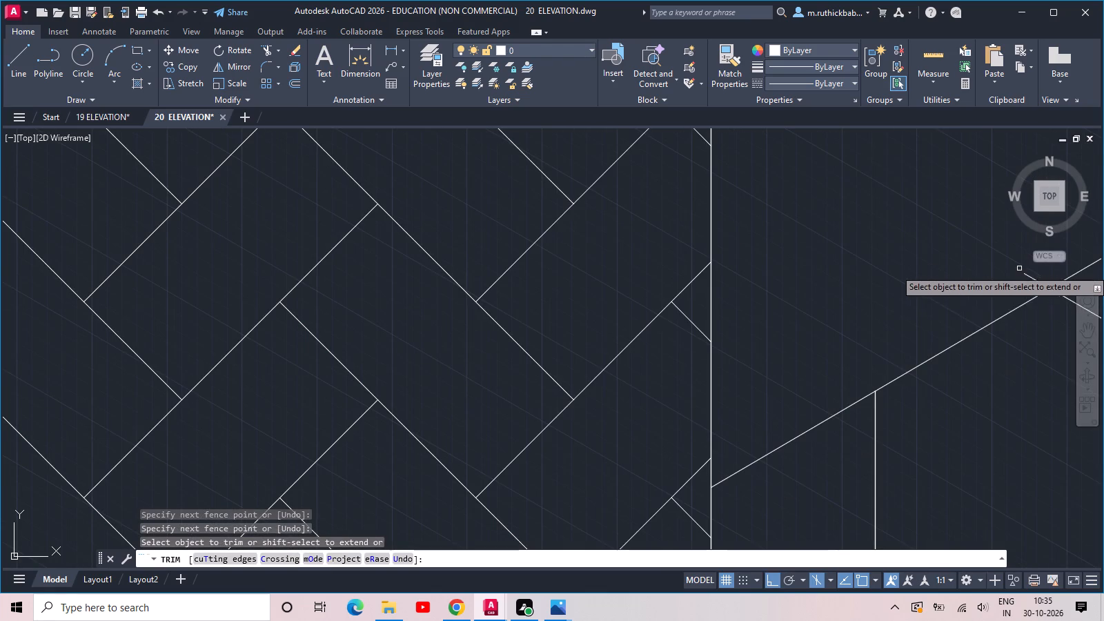
left_click(1041, 280)
scroll(1034, 281, "down", 3)
middle_click_drag(1027, 283, 850, 362)
scroll(849, 361, "up", 3)
left_click(848, 368)
scroll(849, 357, "down", 3)
key("Escape")
Save the 20 ELEVATION drawing.
scroll(853, 342, "down", 4)
middle_click_drag(892, 397, 877, 313)
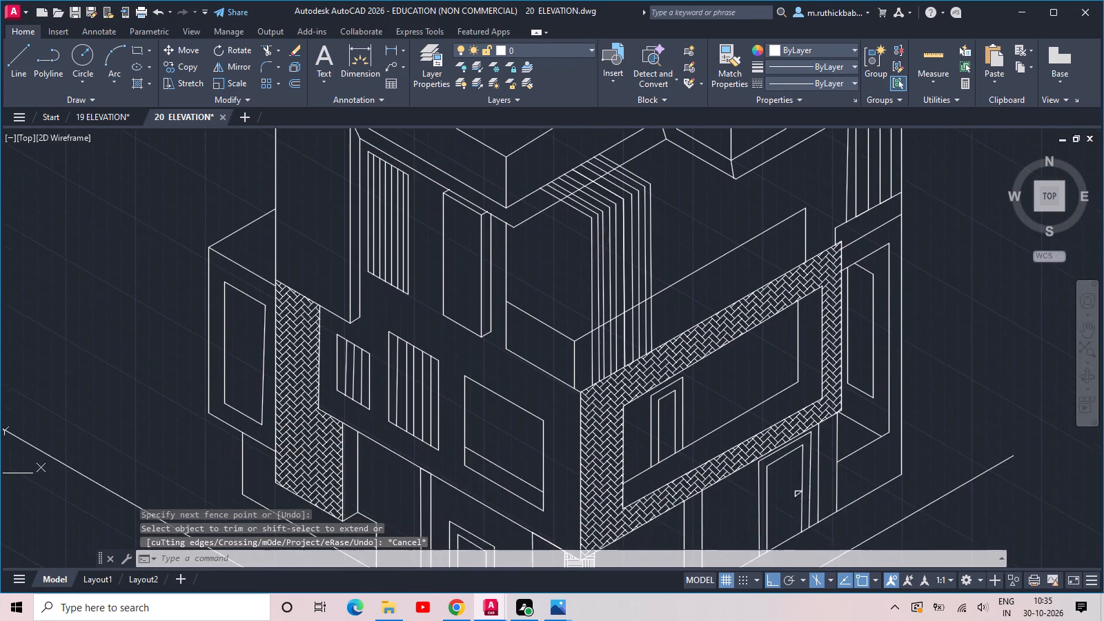
scroll(885, 335, "down", 2)
key("ctrl+s")
key("ctrl+s")
key("ctrl+s")
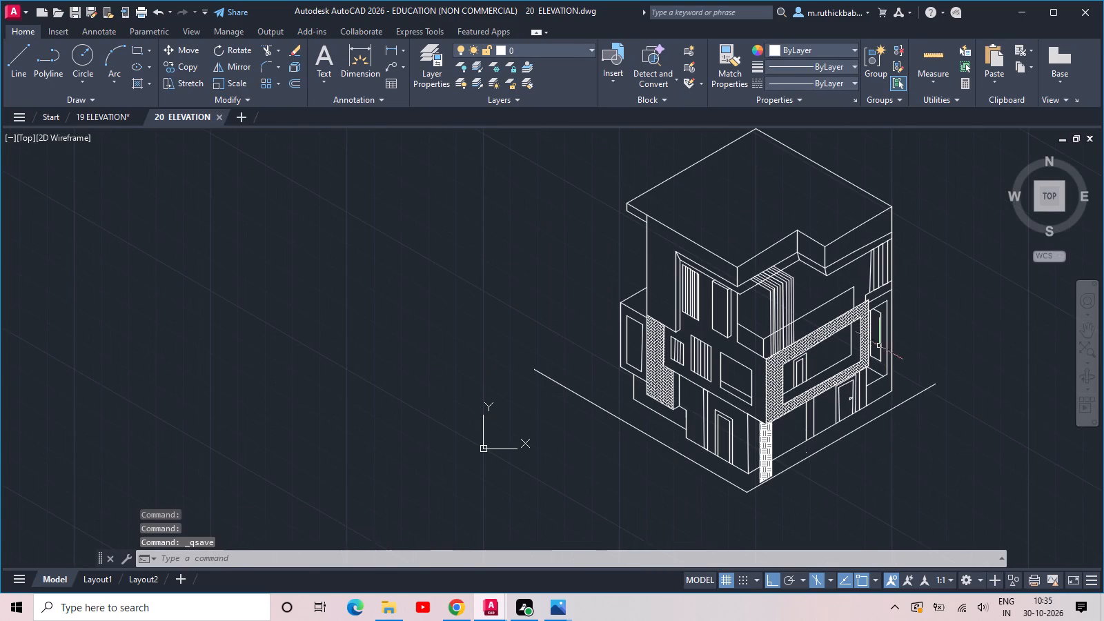
scroll(878, 349, "down", 1)
middle_click_drag(862, 411, 752, 412)
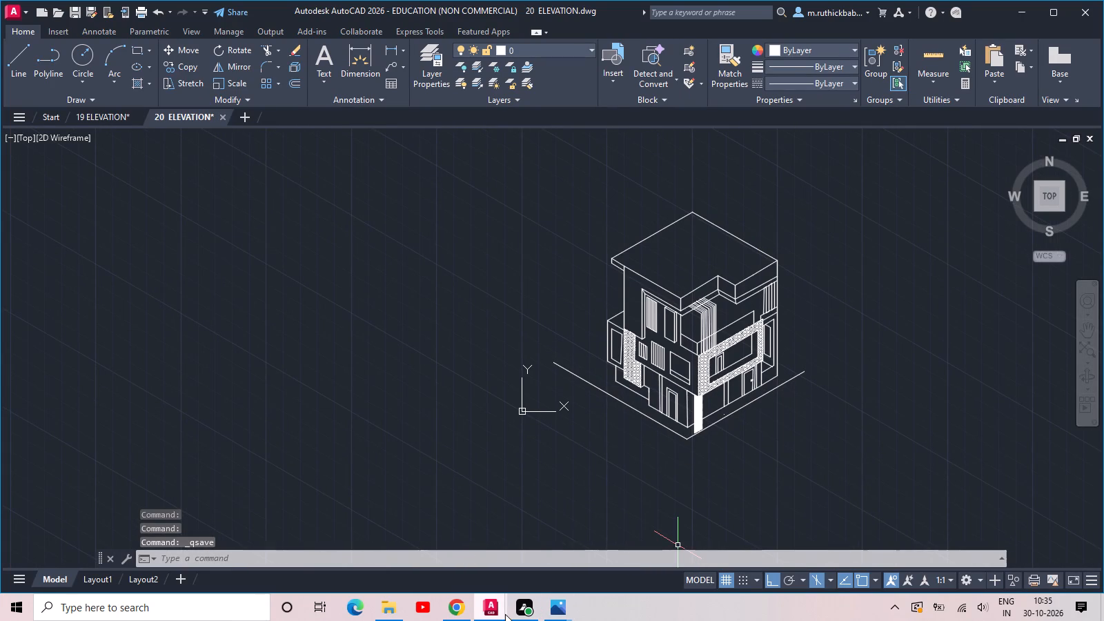
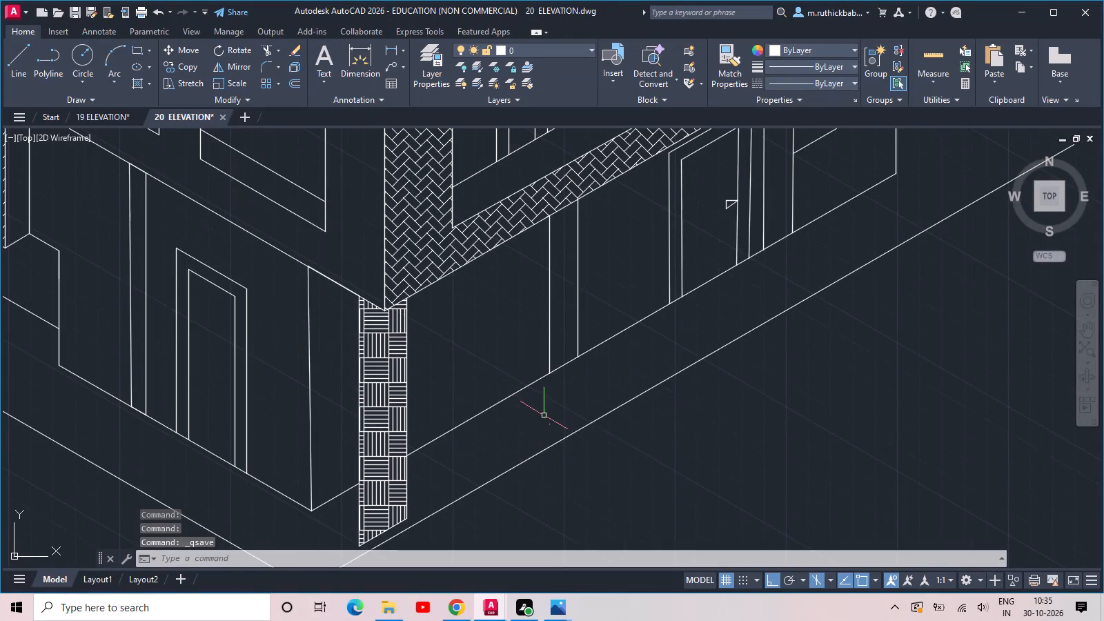
Erase the small stray object between the ground-floor wall's base line and the outer ground line, beyond the hatched corner column.
left_click(544, 415)
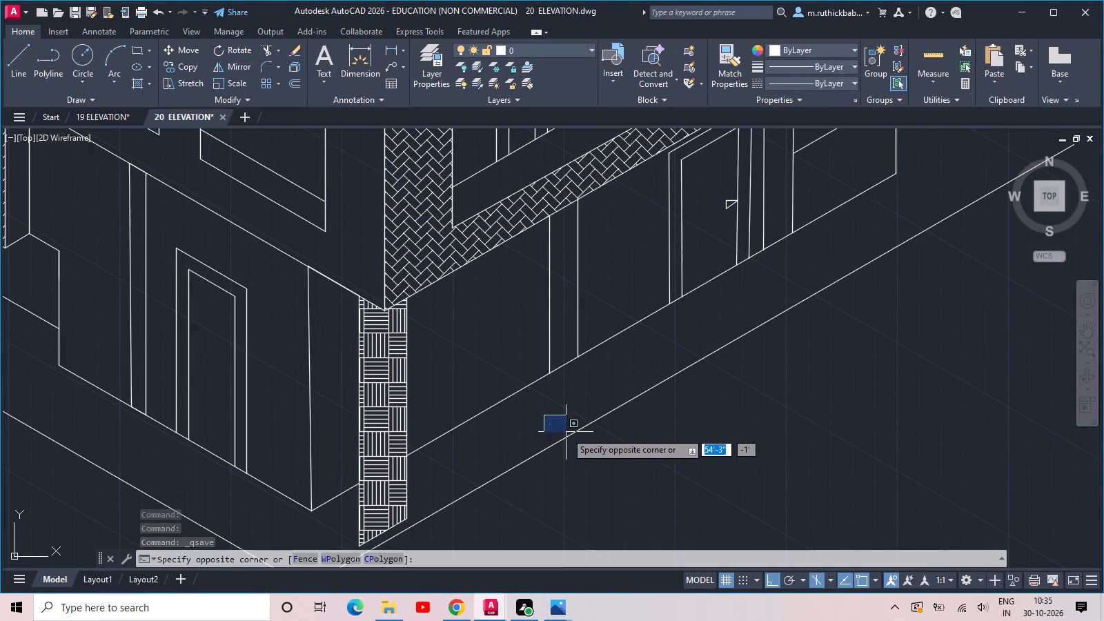
left_click(566, 432)
key("Delete")
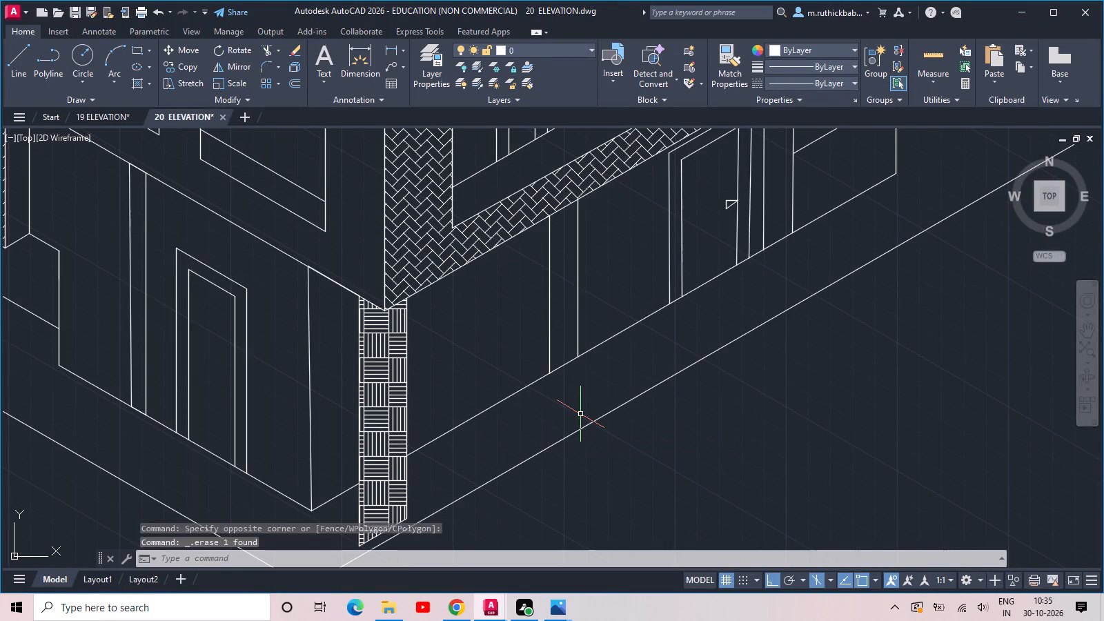
Start plotting the model with the DWG To PDF.pc3 plotter.
key("ctrl+p")
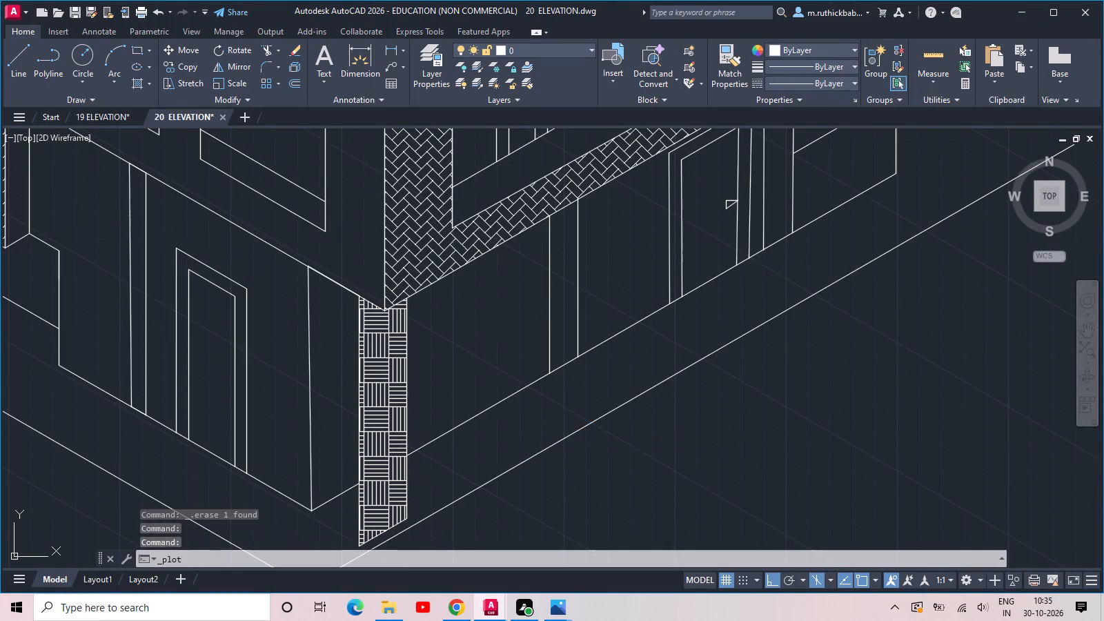
left_click(491, 197)
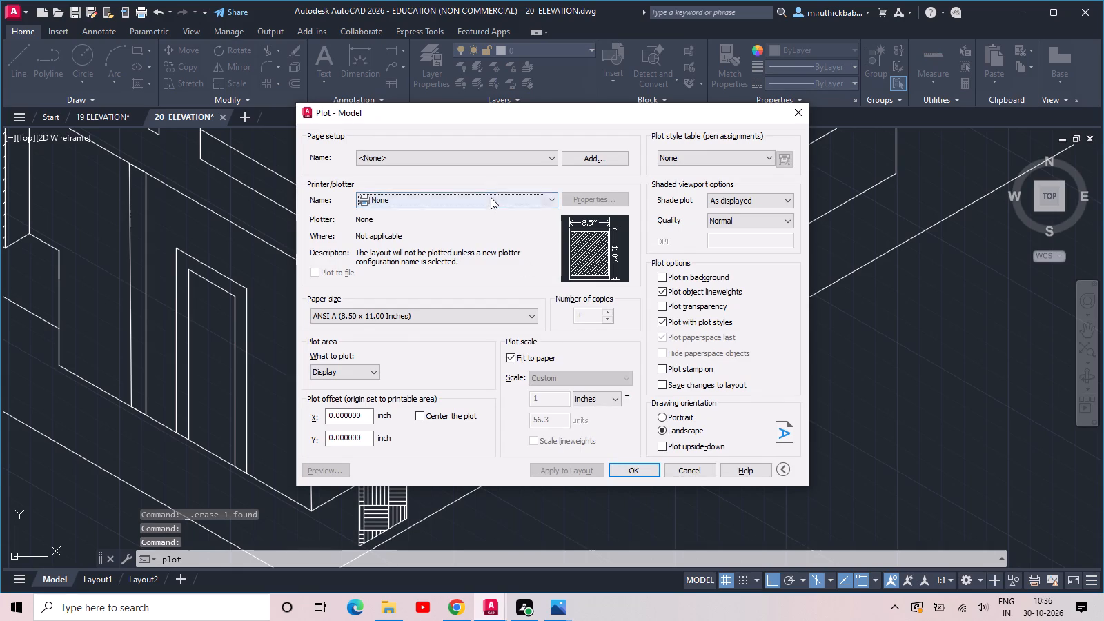
left_click(431, 363)
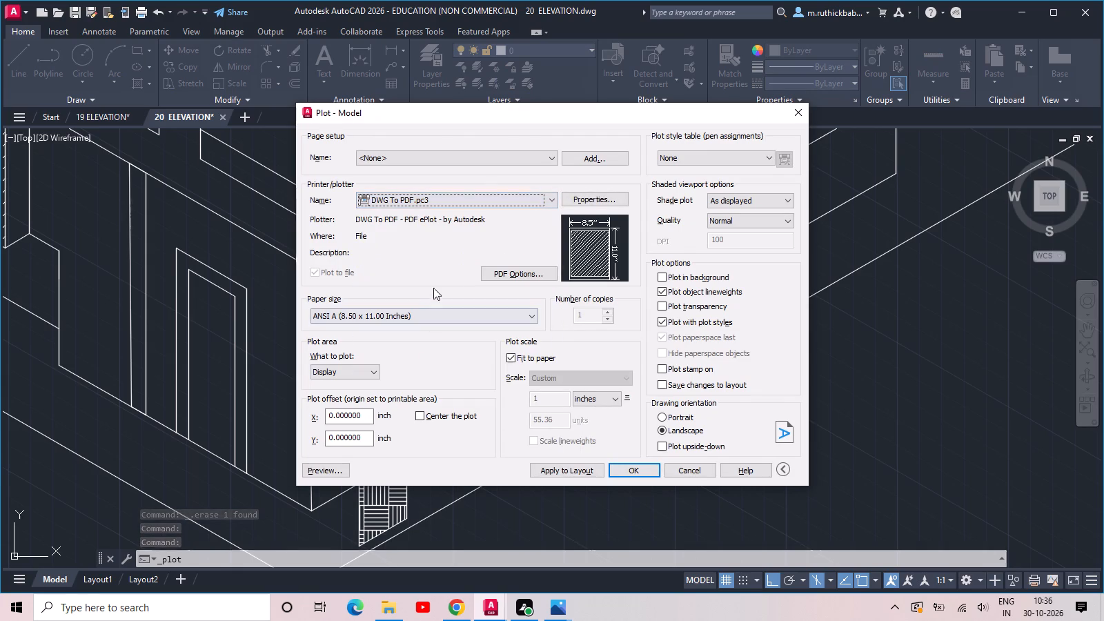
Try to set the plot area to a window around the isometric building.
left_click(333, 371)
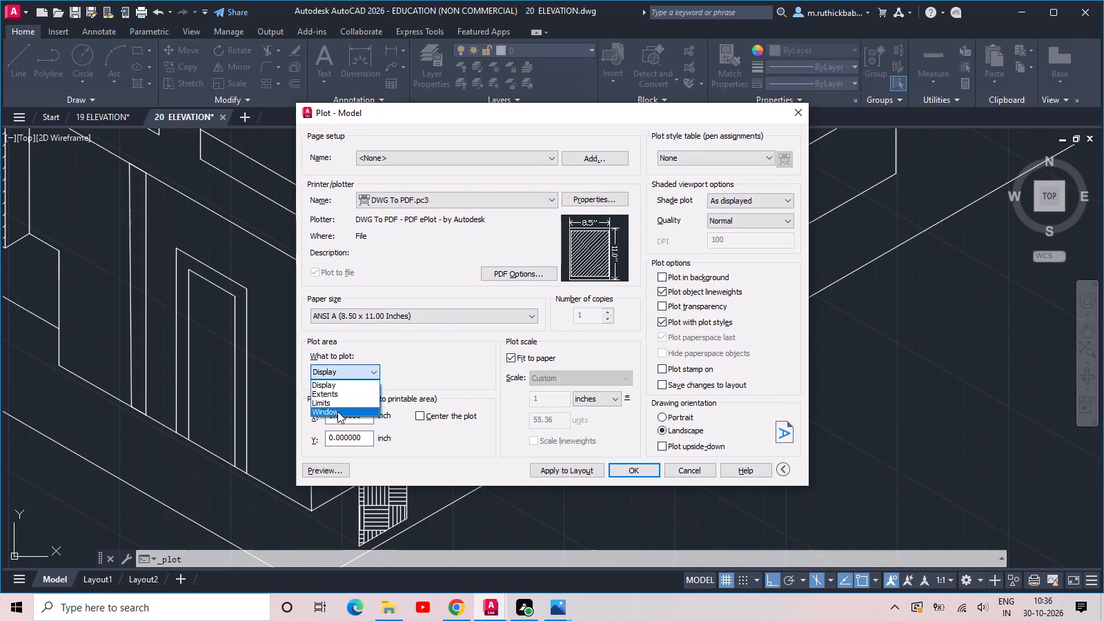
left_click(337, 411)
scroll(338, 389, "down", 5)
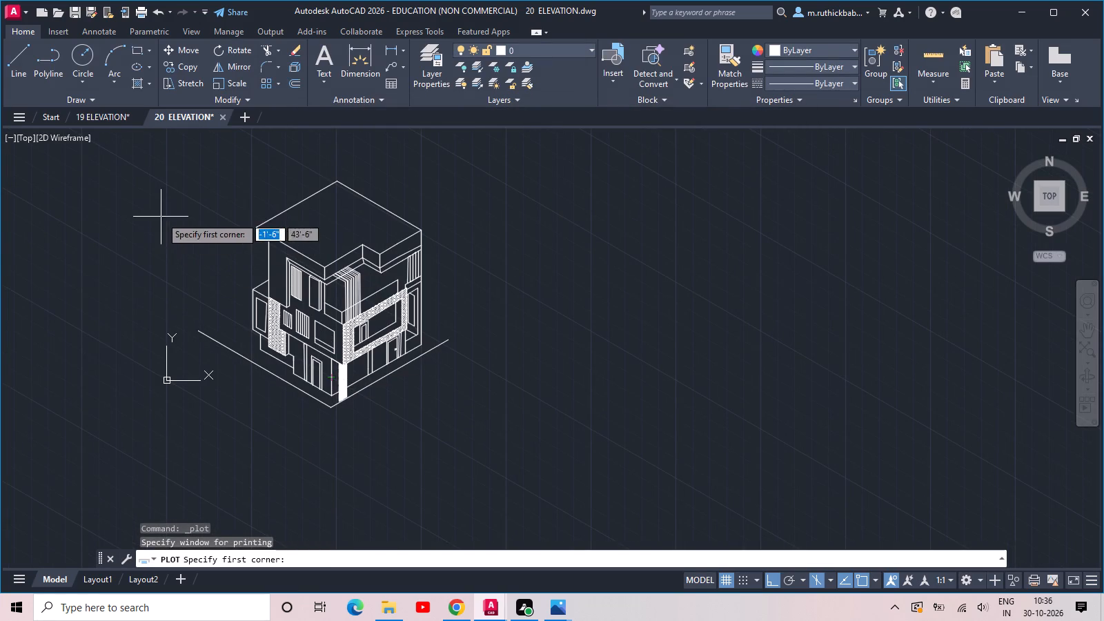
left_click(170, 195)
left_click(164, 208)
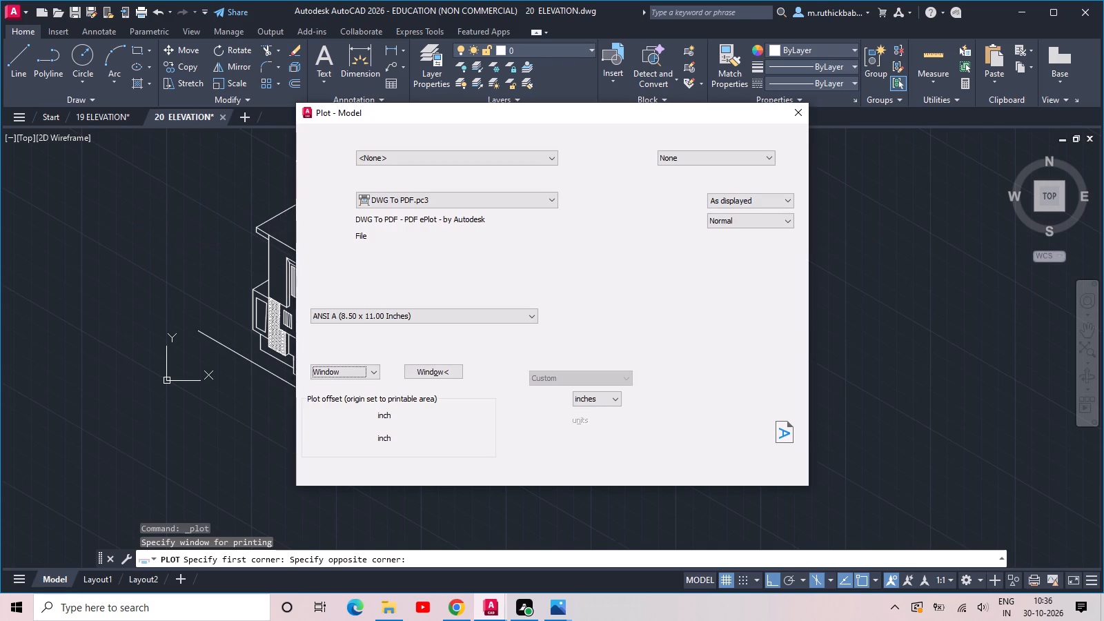
Set the plot area to a window enclosing the whole isometric building and its ground lines.
left_click(371, 370)
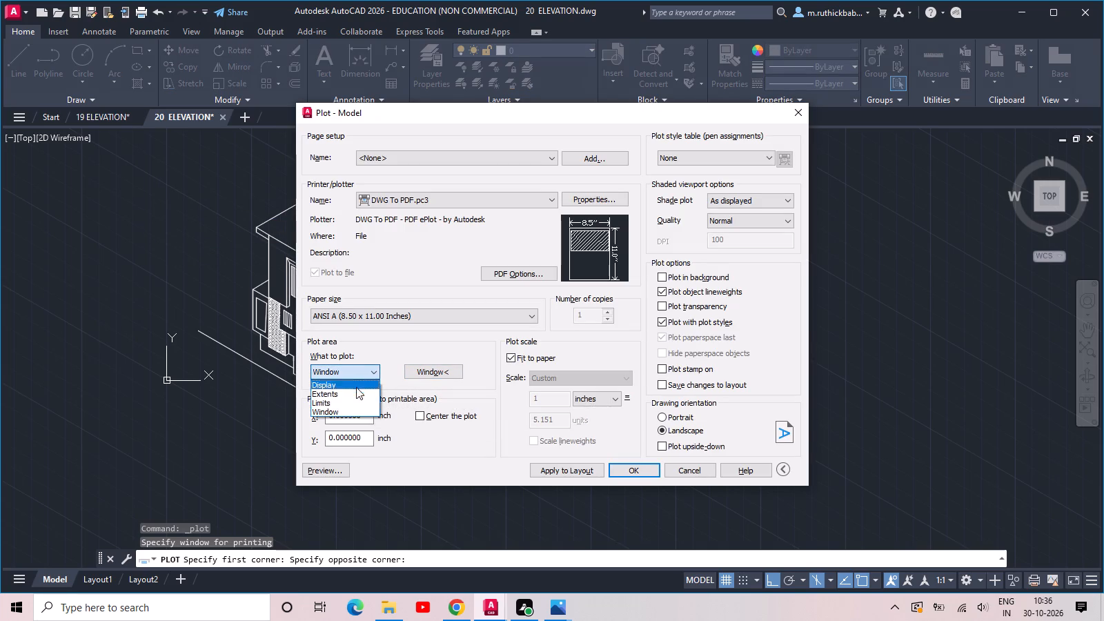
left_click(352, 411)
middle_click_drag(316, 366, 450, 379)
left_click(441, 367)
middle_click_drag(427, 361, 654, 414)
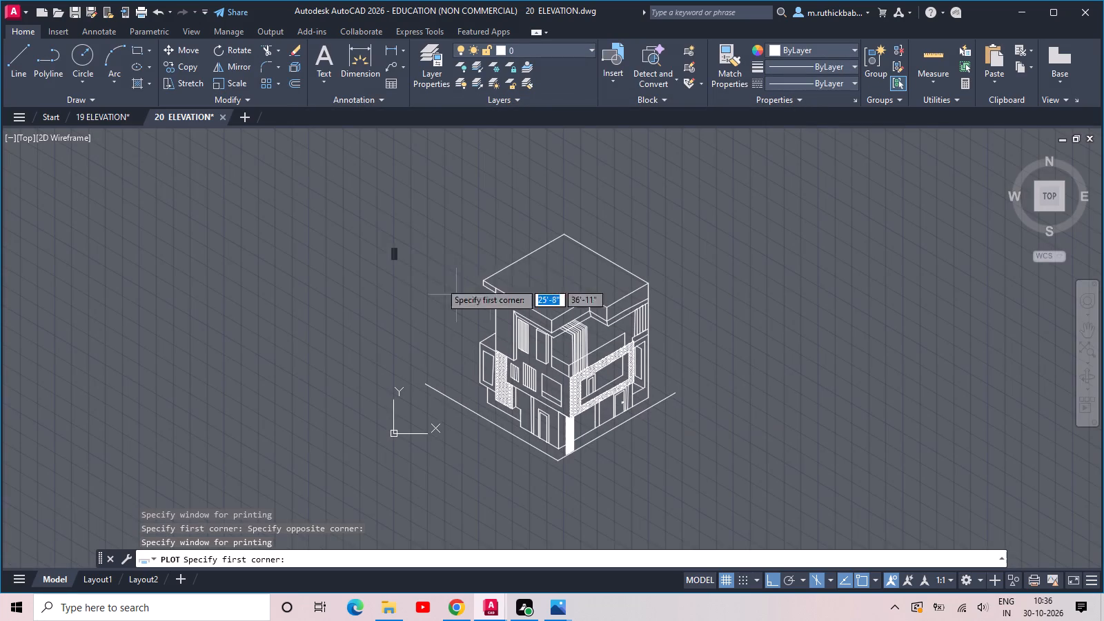
left_click(380, 221)
left_click(727, 480)
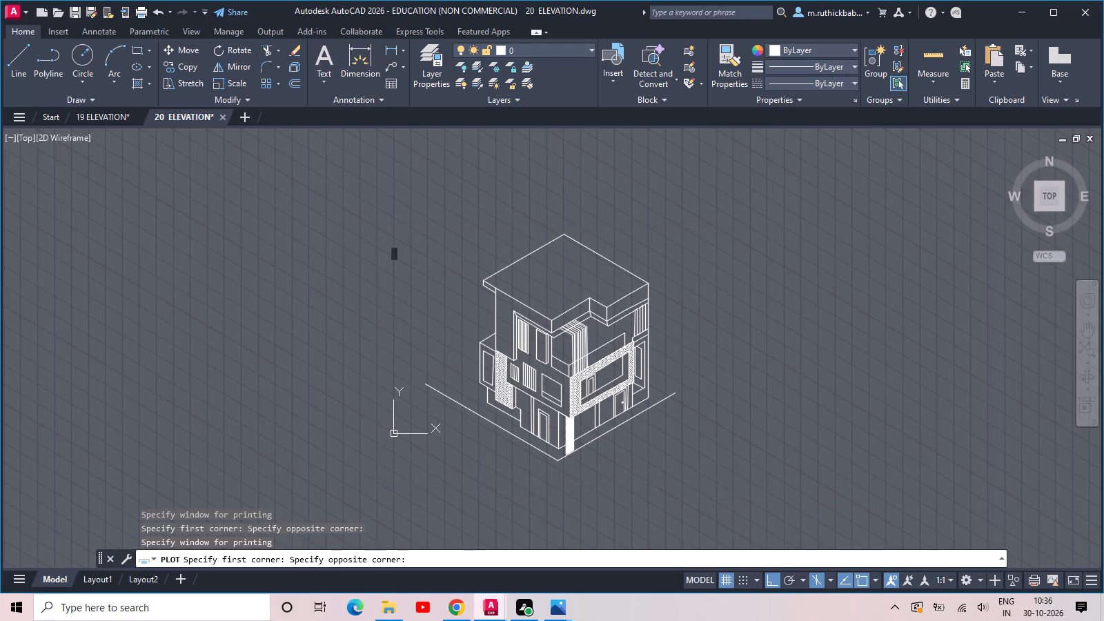
Preview the plot and output it to the Documents folder as 20 ELEVATION-Model.pdf.
left_click(319, 475)
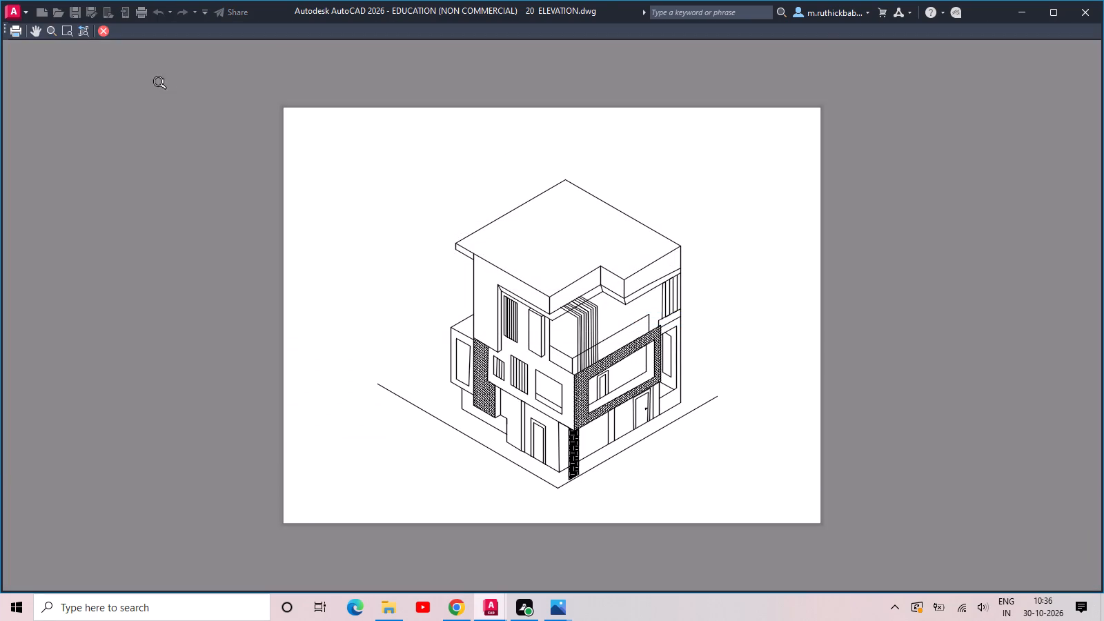
key("Escape")
scroll(460, 262, "down", 1)
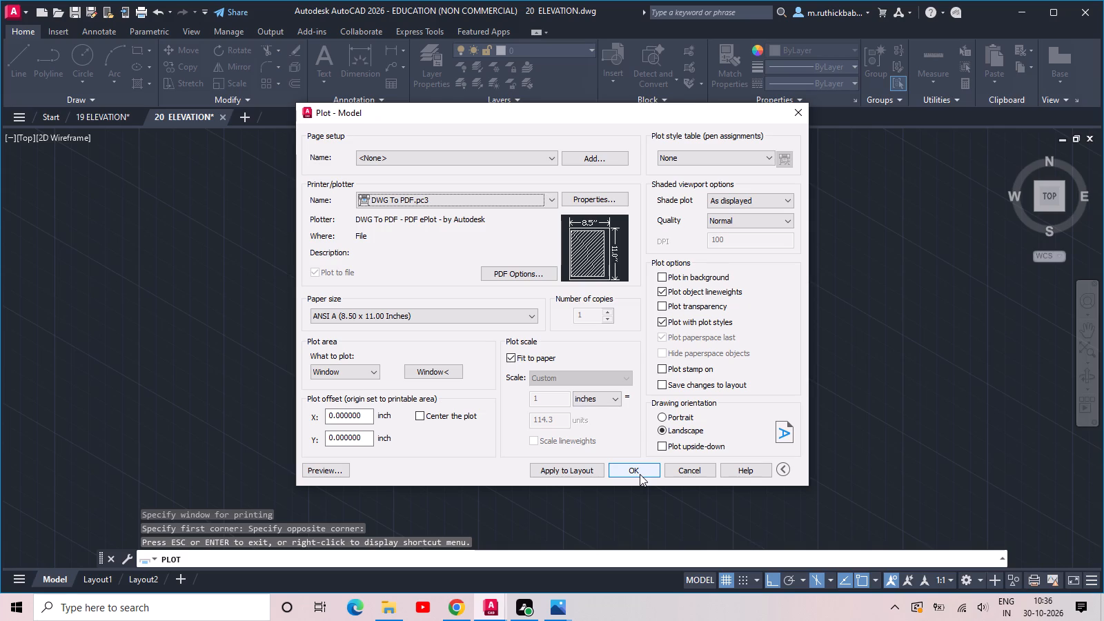
left_click(640, 474)
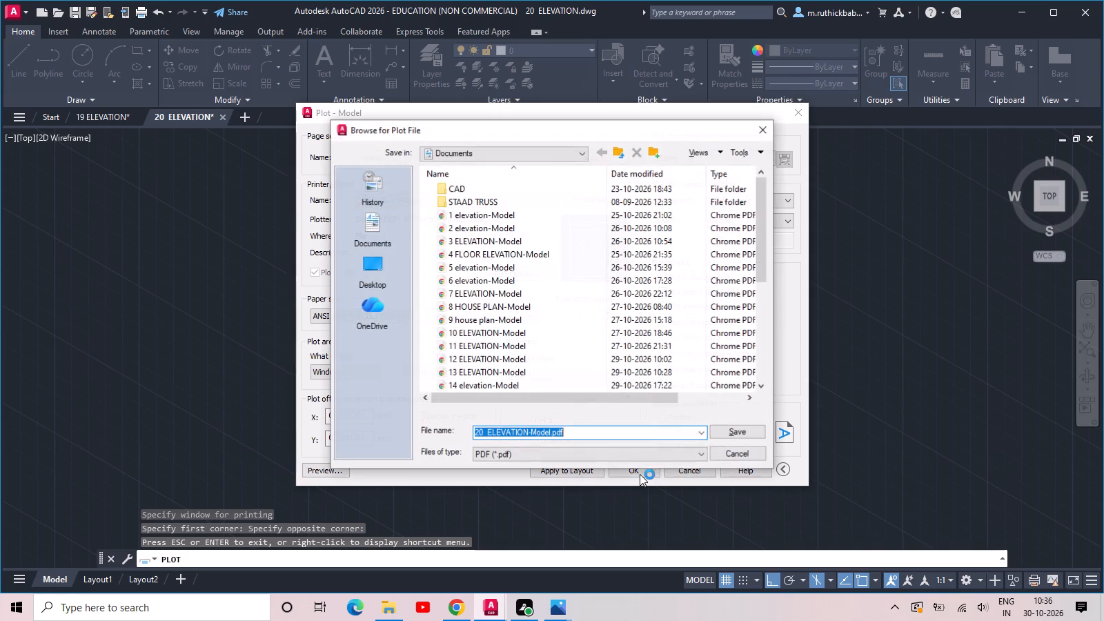
left_click(732, 428)
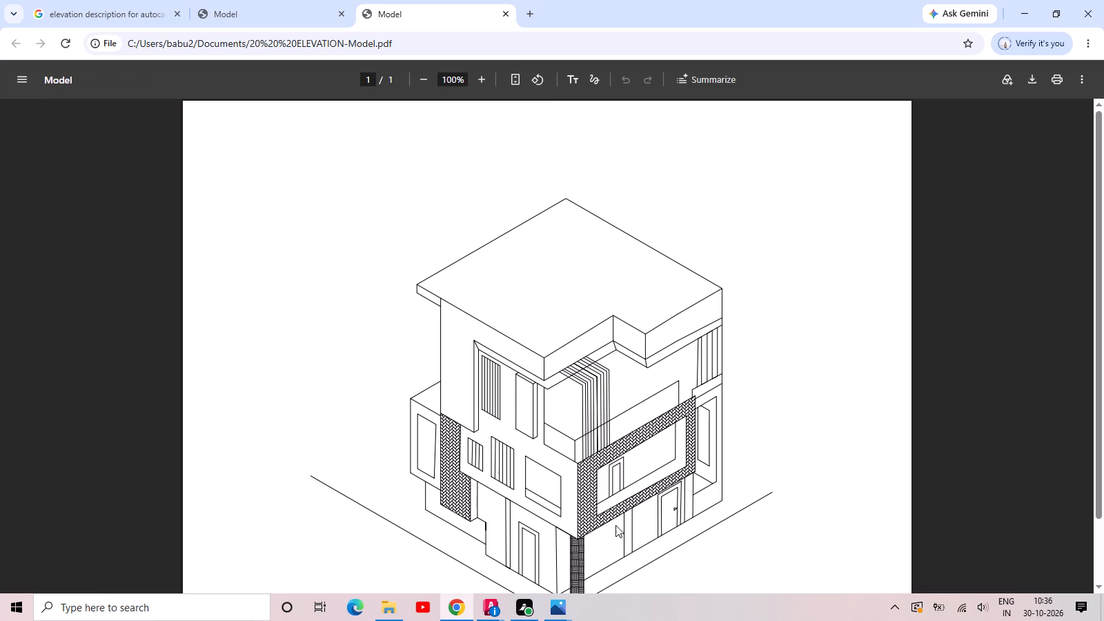
Switch back to the 20 ELEVATION drawing in AutoCAD and dismiss the plot notification.
left_click(487, 611)
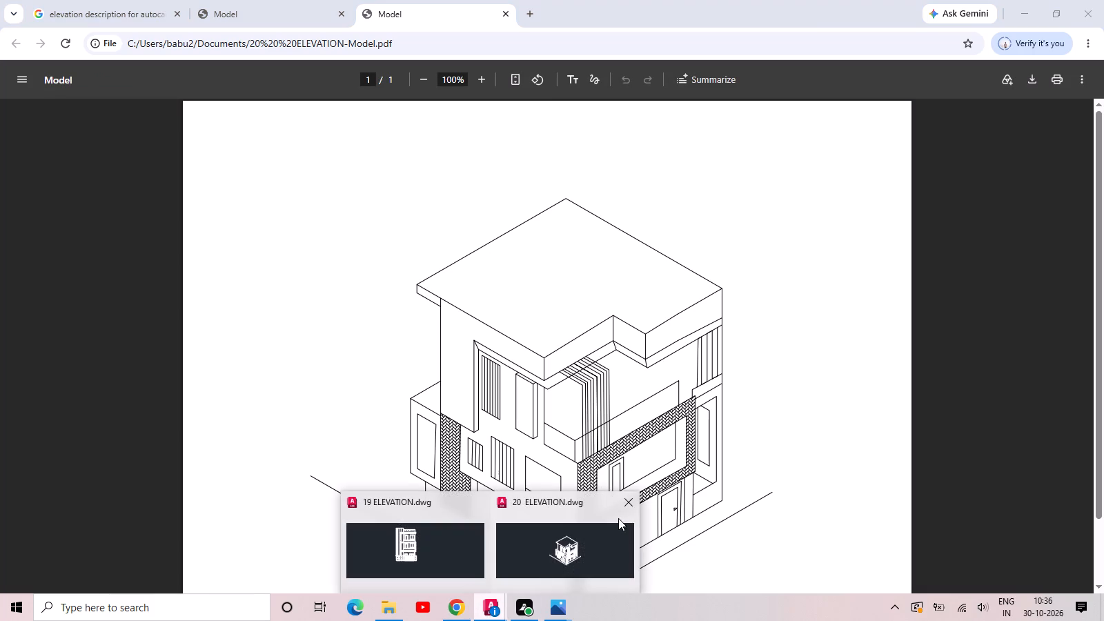
left_click(564, 555)
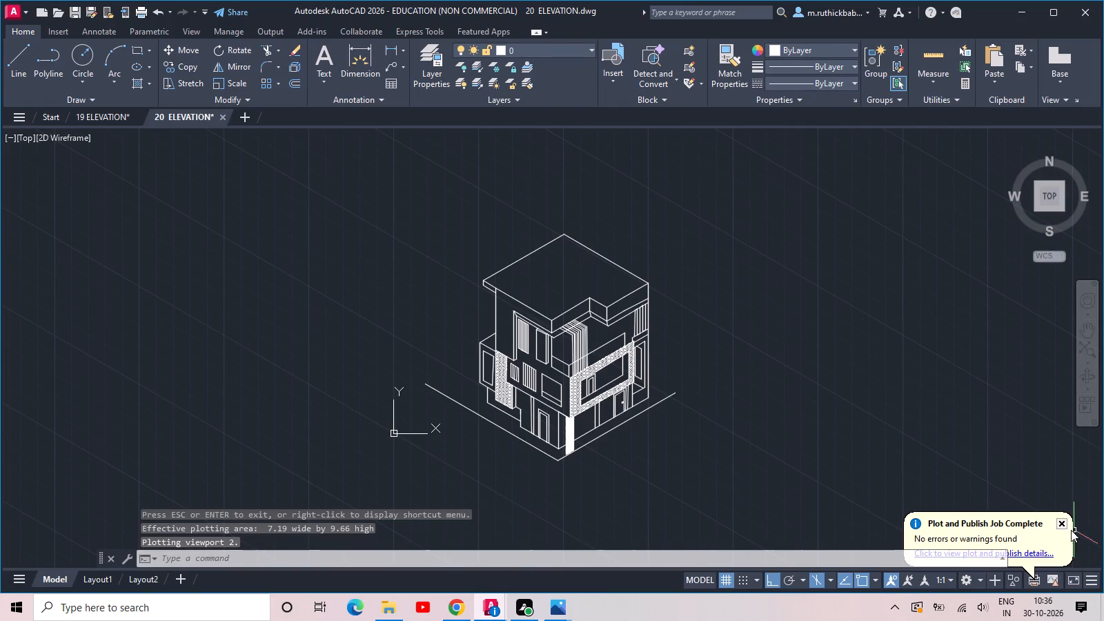
left_click(1065, 524)
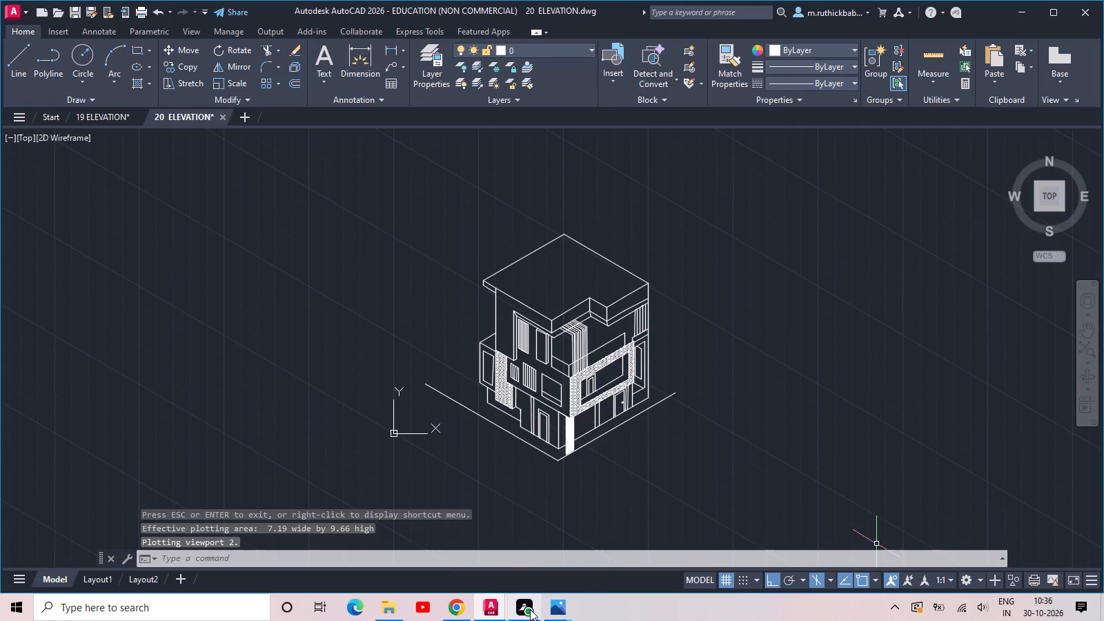